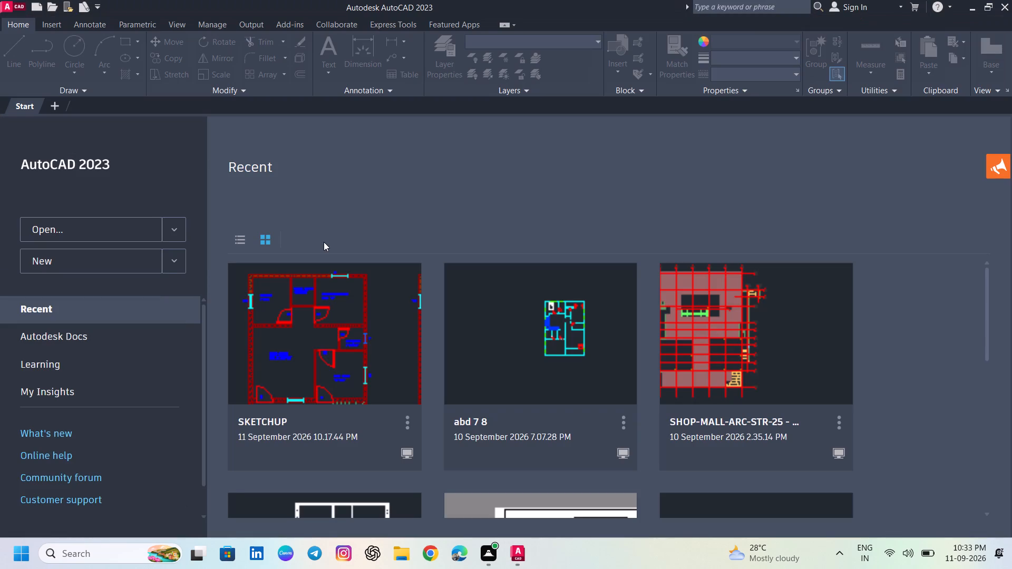
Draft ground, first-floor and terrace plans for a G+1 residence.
Create a new drawing from the acadiso.dwt template.
left_click(116, 256)
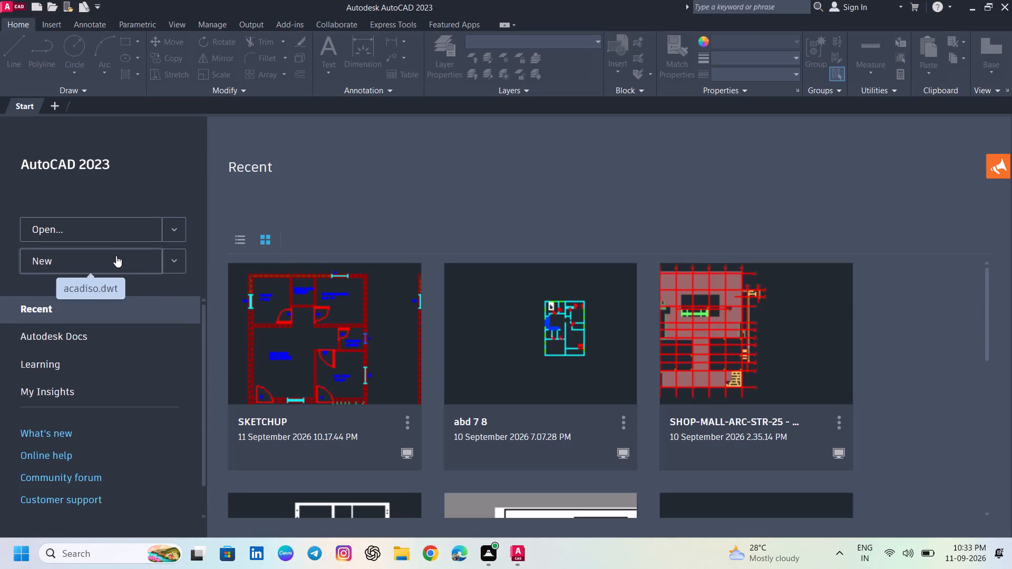
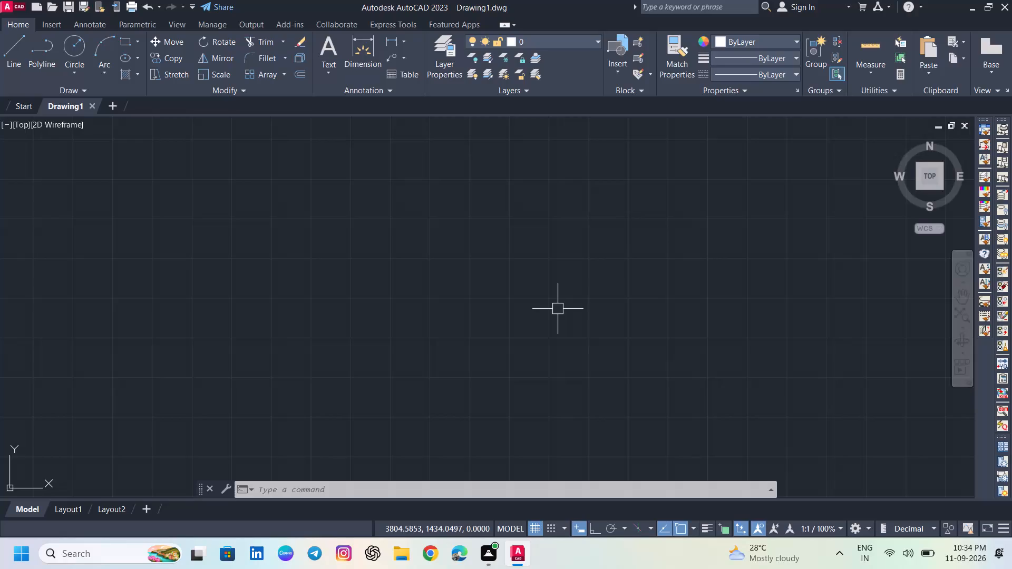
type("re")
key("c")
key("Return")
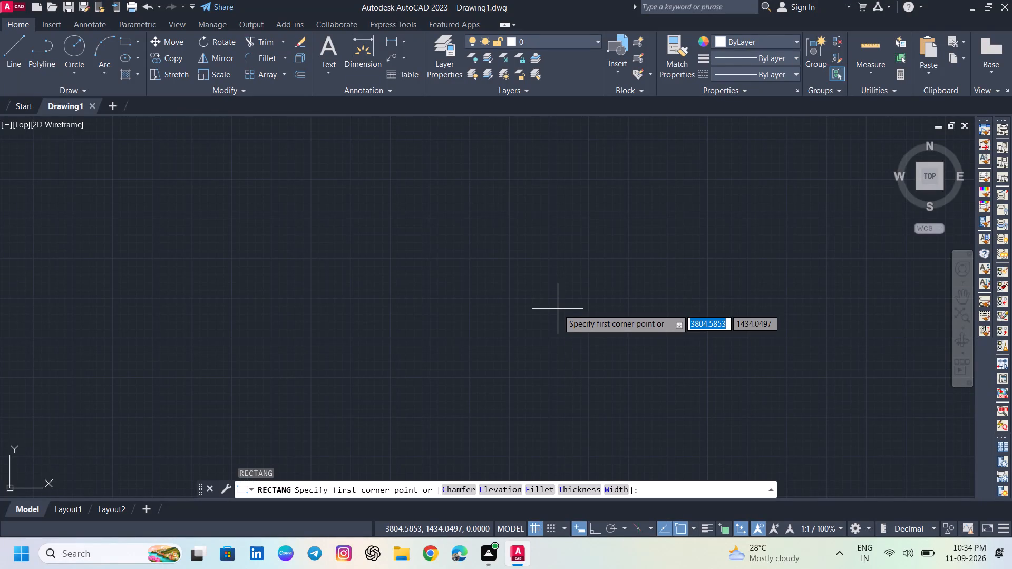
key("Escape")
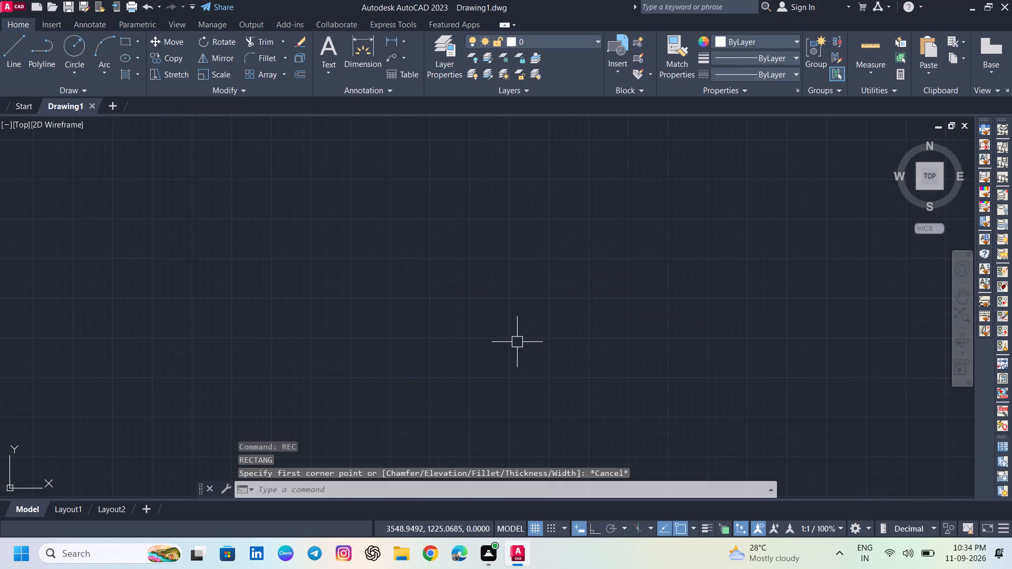
Configure the drawing units to Architectural length with 0'-0 1/2" precision and an insertion scale in inches.
type("un")
key("Return")
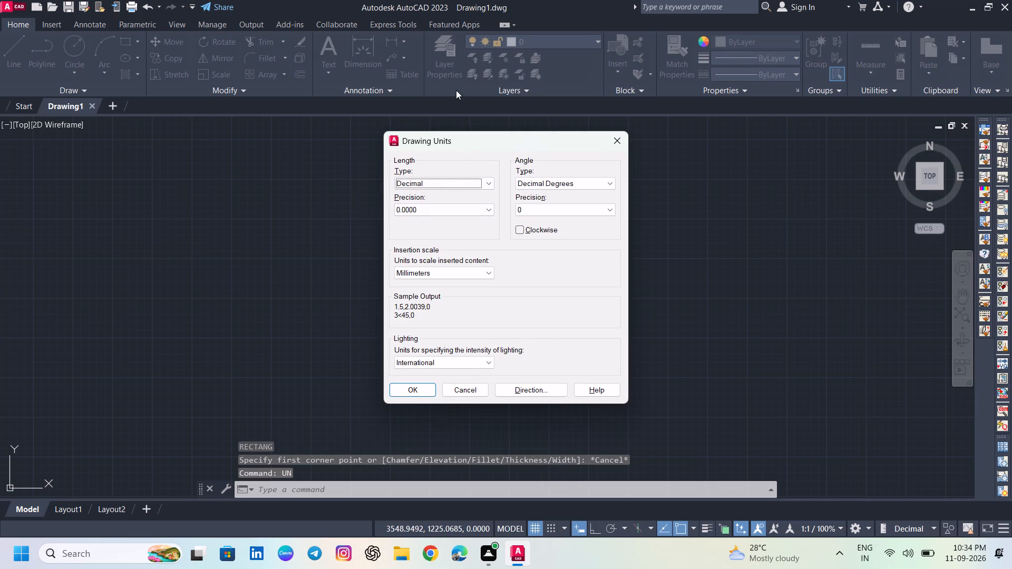
left_click(471, 181)
left_click(430, 194)
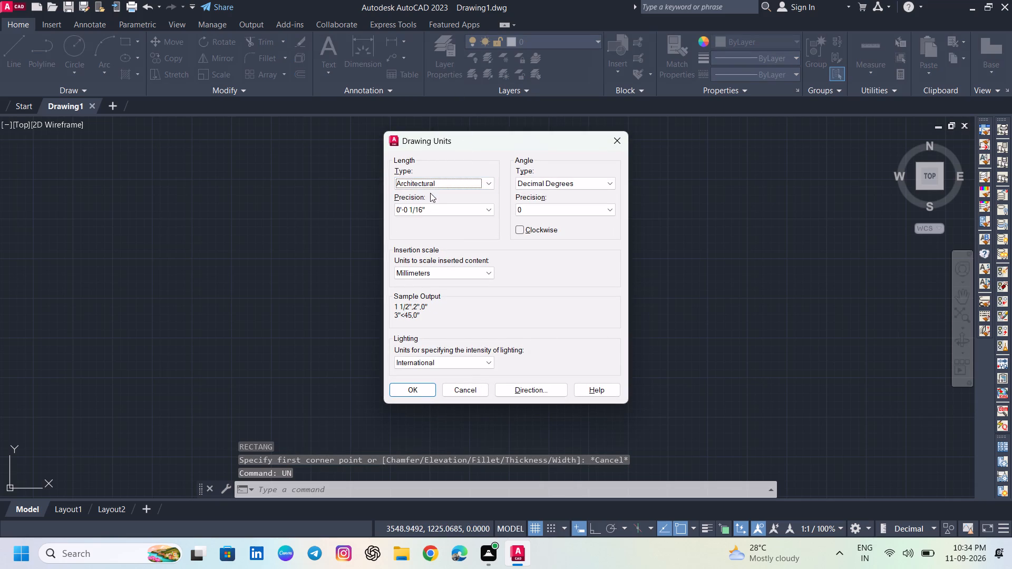
left_click(428, 213)
left_click(428, 227)
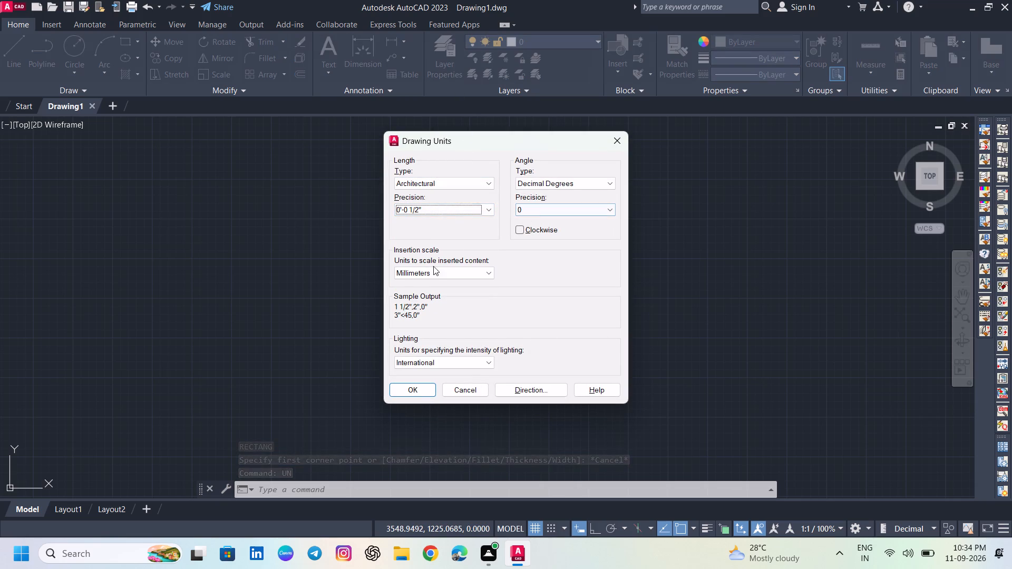
left_click(433, 276)
left_click(408, 290)
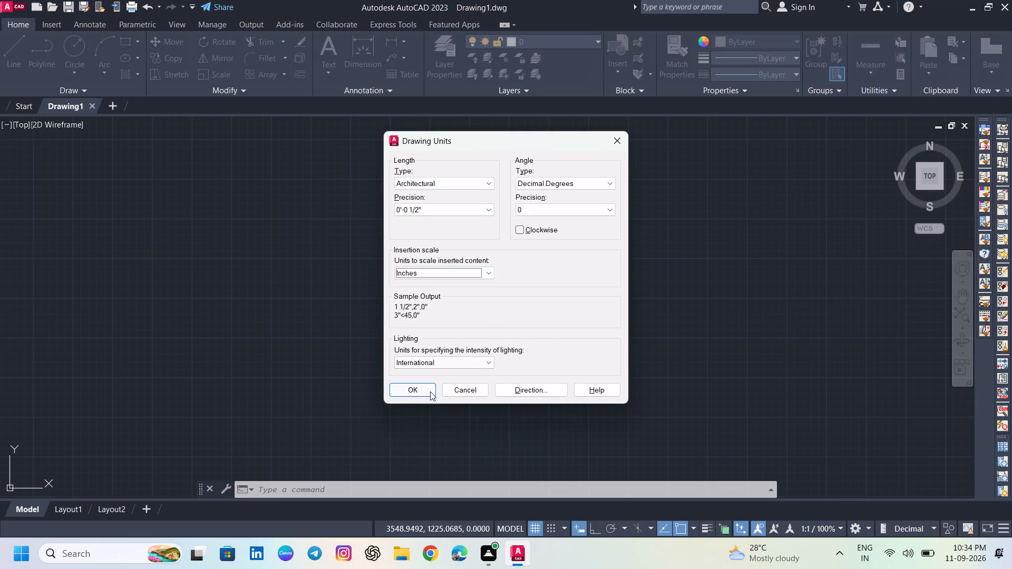
left_click(430, 391)
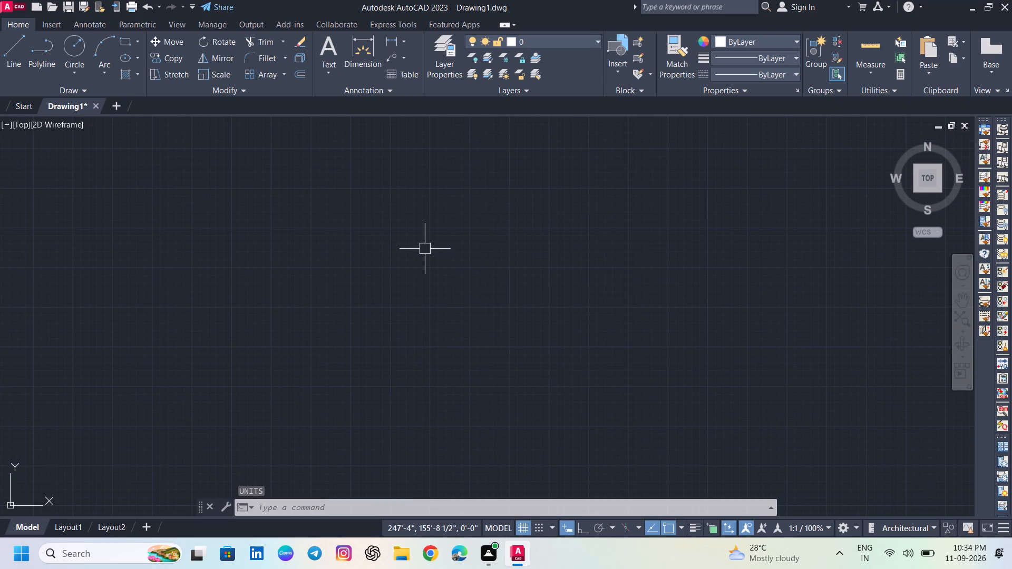
Draw a rectangle 28' wide by 34' high for the building's outer outline.
type("rec")
key("Return")
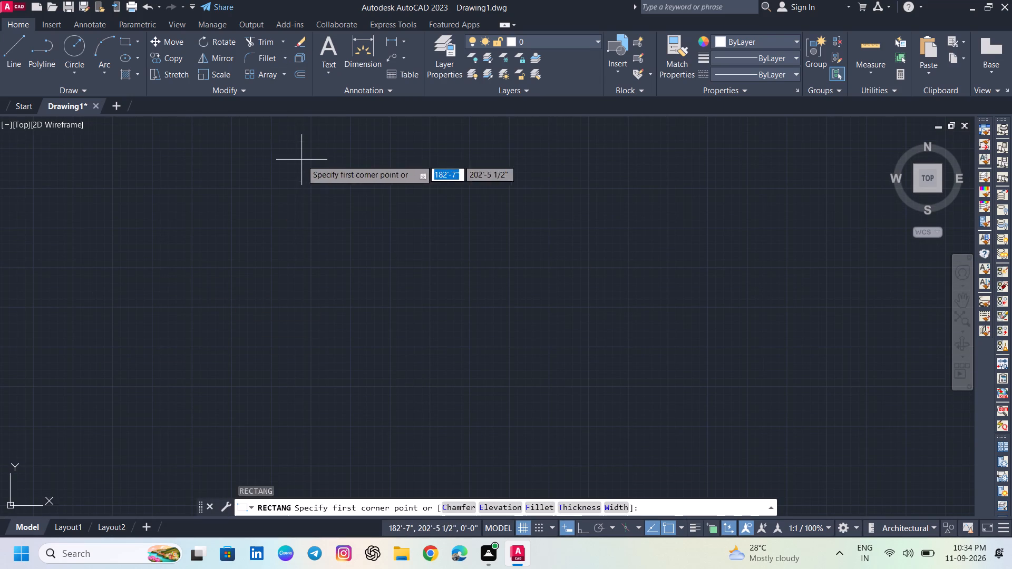
left_click(301, 160)
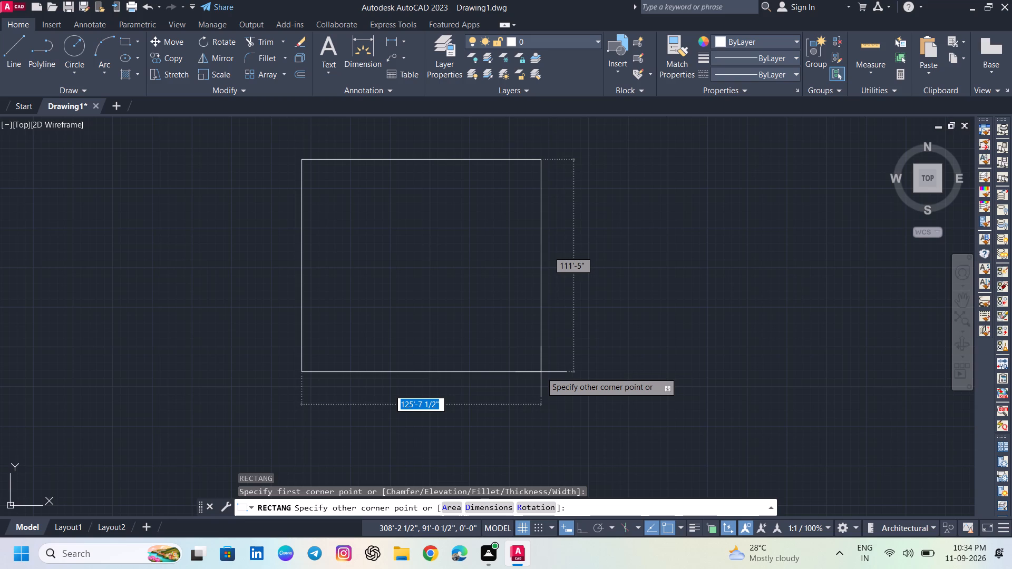
type("28'")
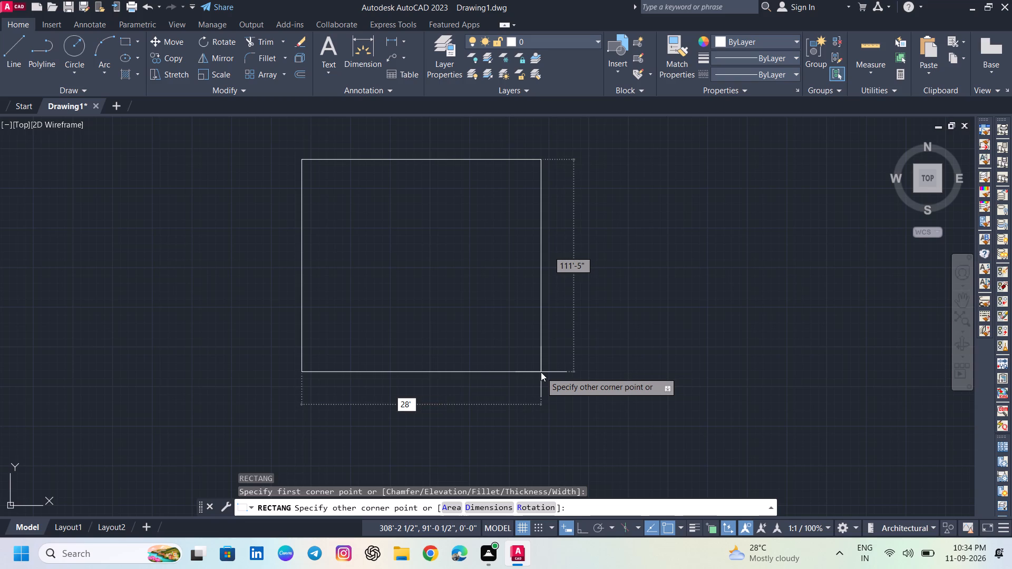
key("Tab")
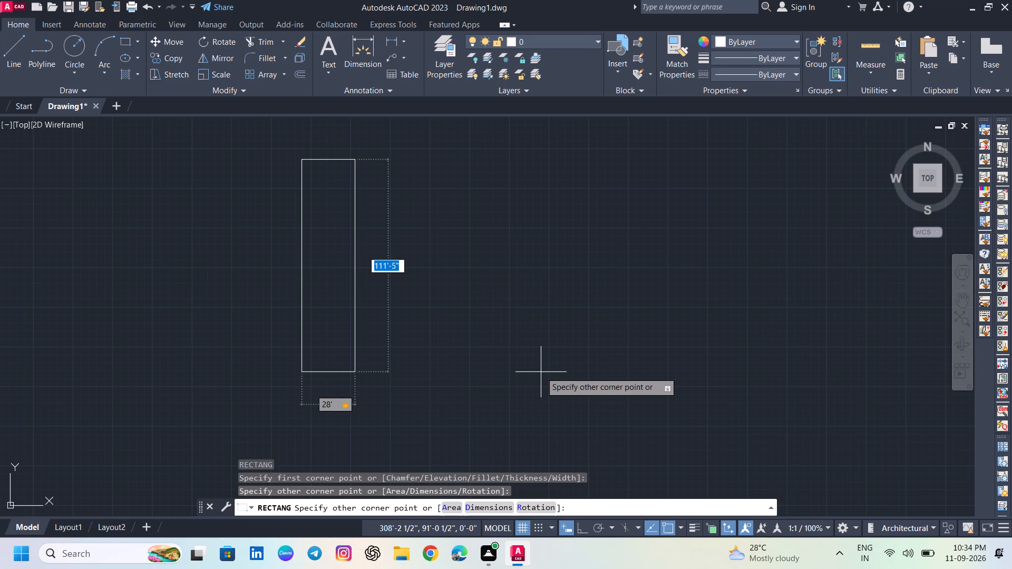
type("34'")
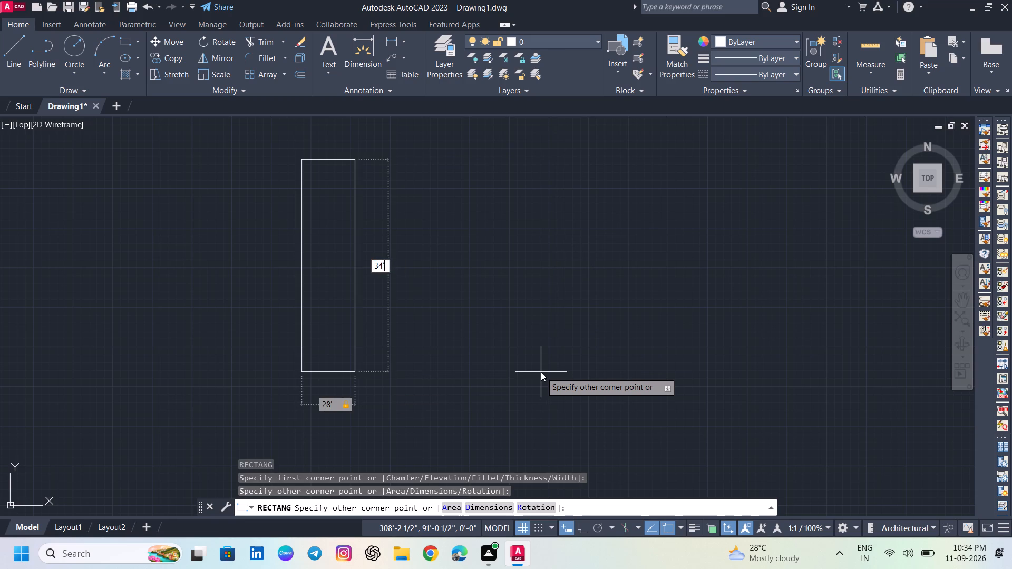
key("Return")
right_click(541, 372)
left_click(497, 316)
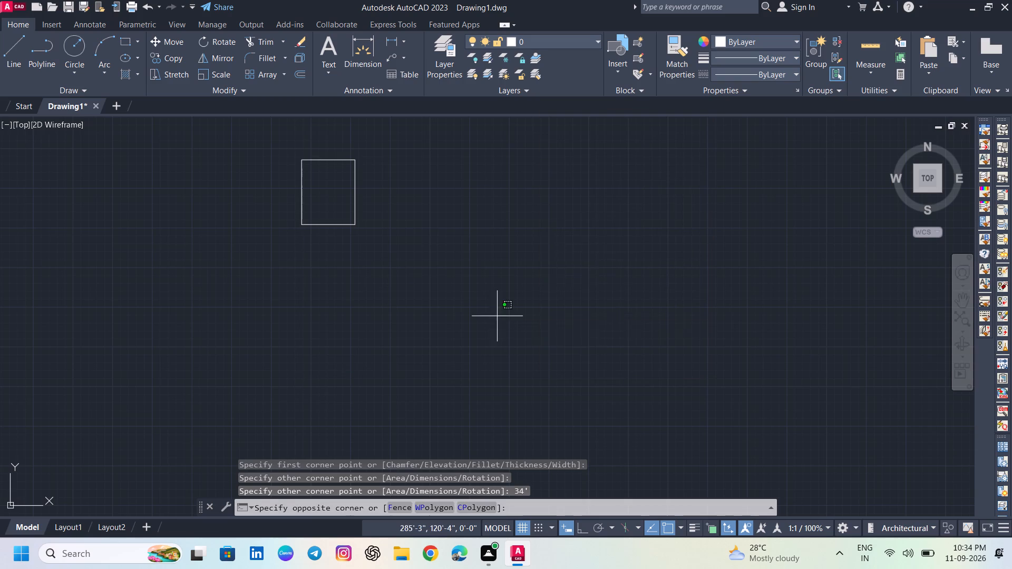
left_click(379, 264)
Offset the rectangle 9" inward to form the outer wall thickness.
scroll(259, 127, "up", 2)
scroll(309, 168, "up", 1)
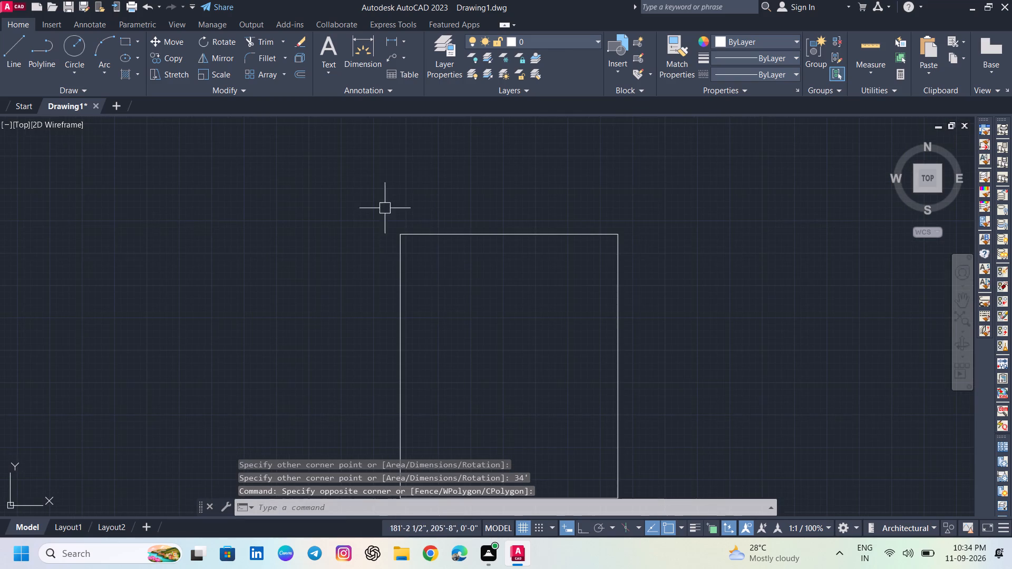
middle_click_drag(405, 228, 370, 155)
middle_click_drag(426, 231, 372, 230)
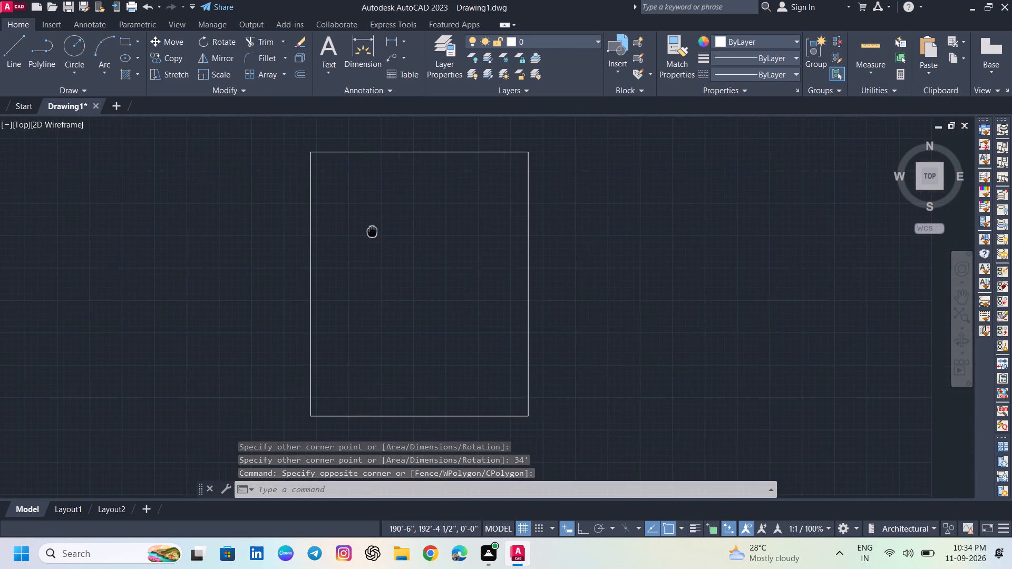
middle_click_drag(372, 230, 385, 226)
key("o")
key("Return")
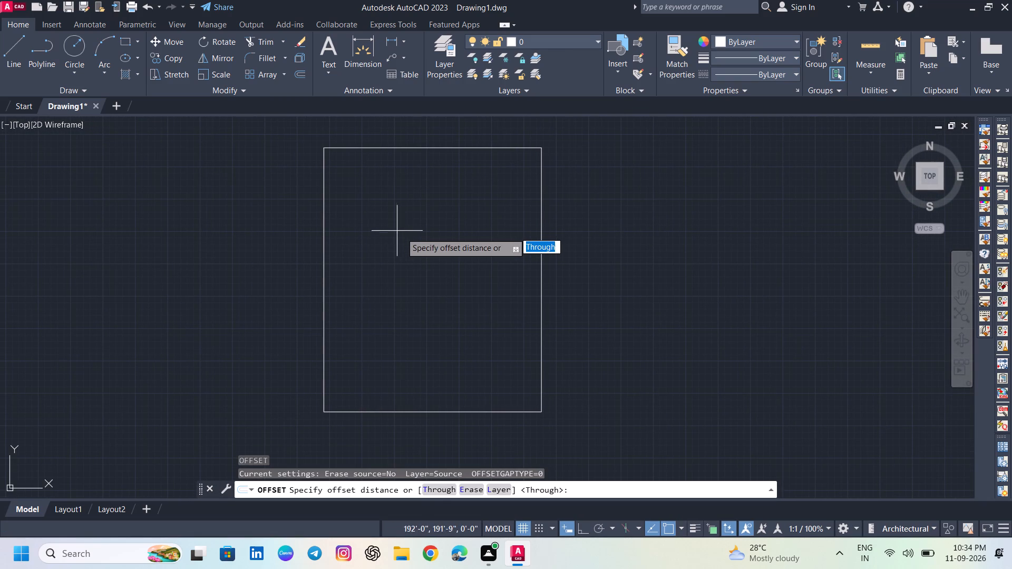
type("9\"")
key("Return")
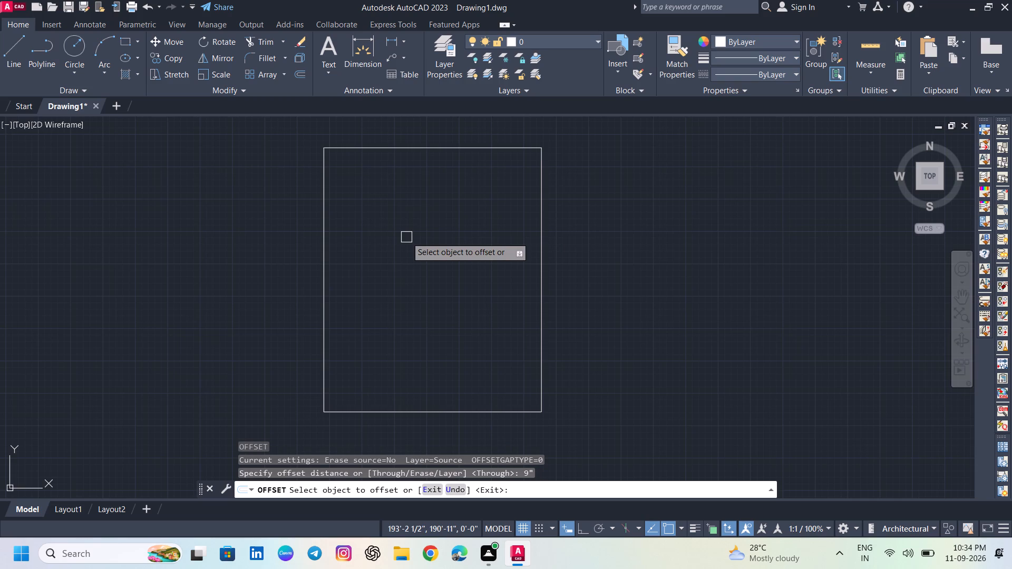
left_click(416, 148)
left_click(420, 173)
key("Escape")
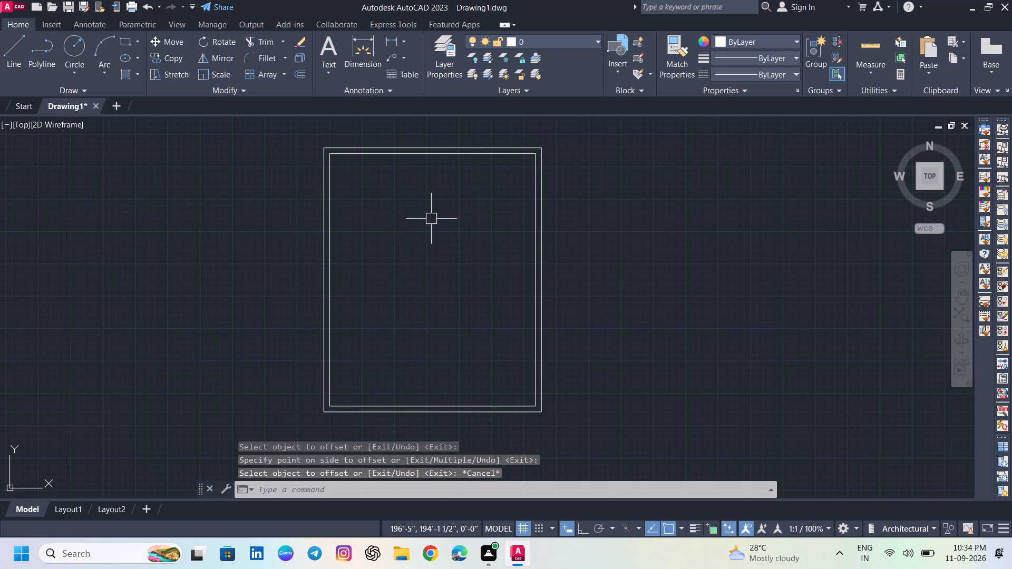
Explode the outer and inner wall rectangles into separate lines.
left_click_drag(441, 109, 443, 143)
left_click_drag(435, 136, 435, 145)
left_click(432, 174)
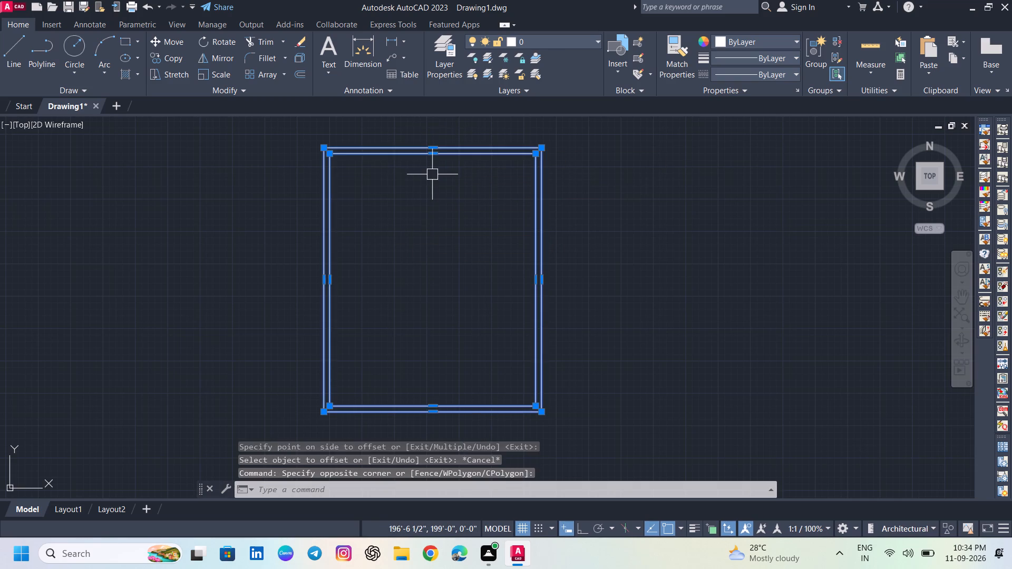
key("x")
key("Return")
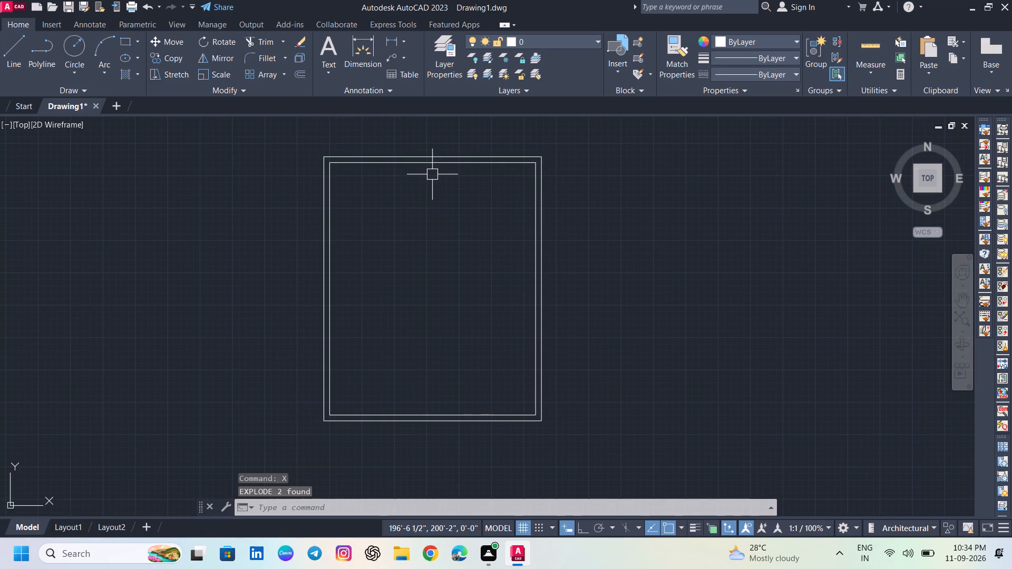
Offset the left wall's inner line 7' to the right, and offset the new line 4.5" further to form a vertical partition wall.
key("o")
key("Return")
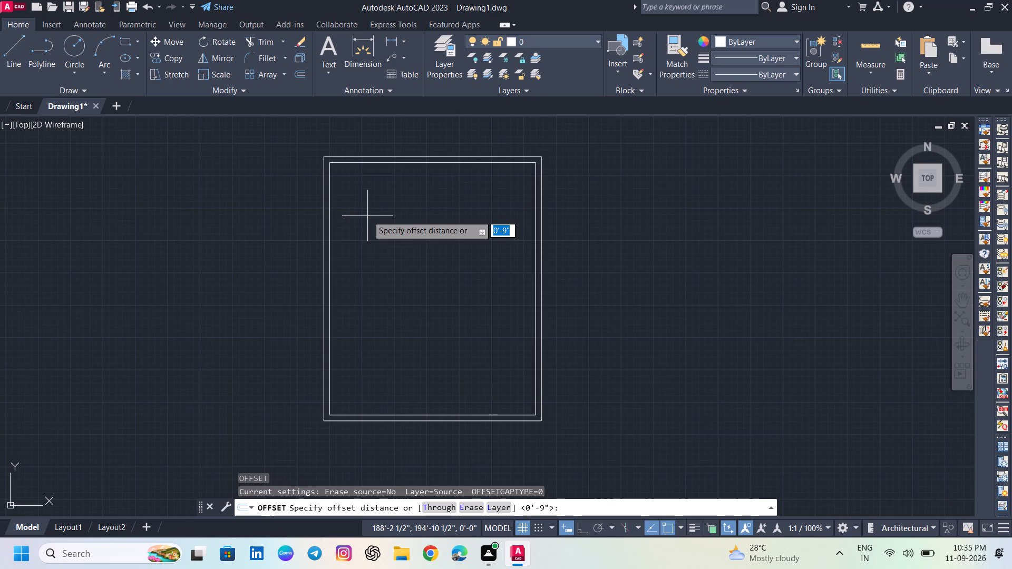
type("7'")
key("Return")
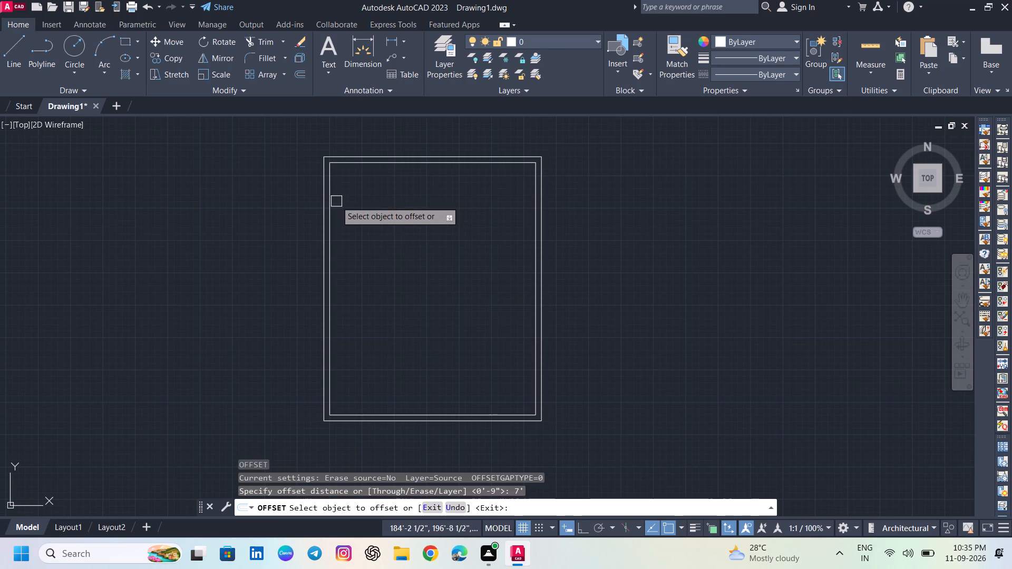
left_click(334, 202)
left_click(387, 202)
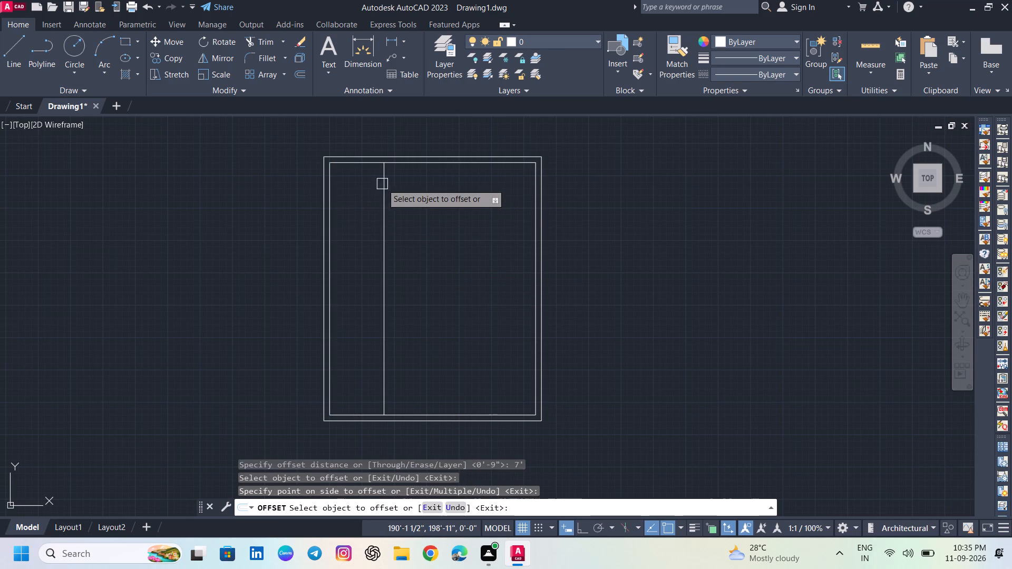
left_click(382, 182)
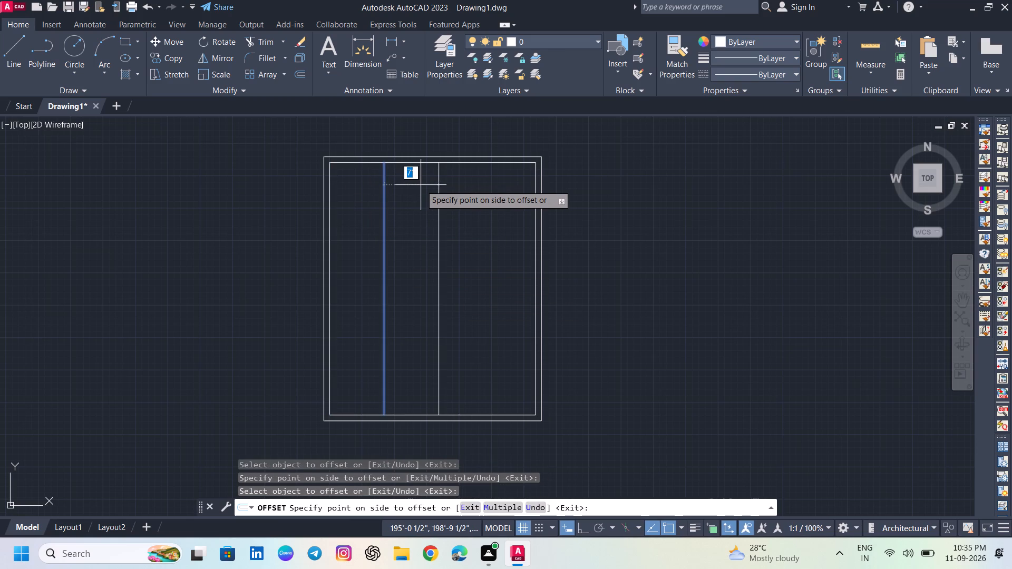
type("4.5\"")
key("Return")
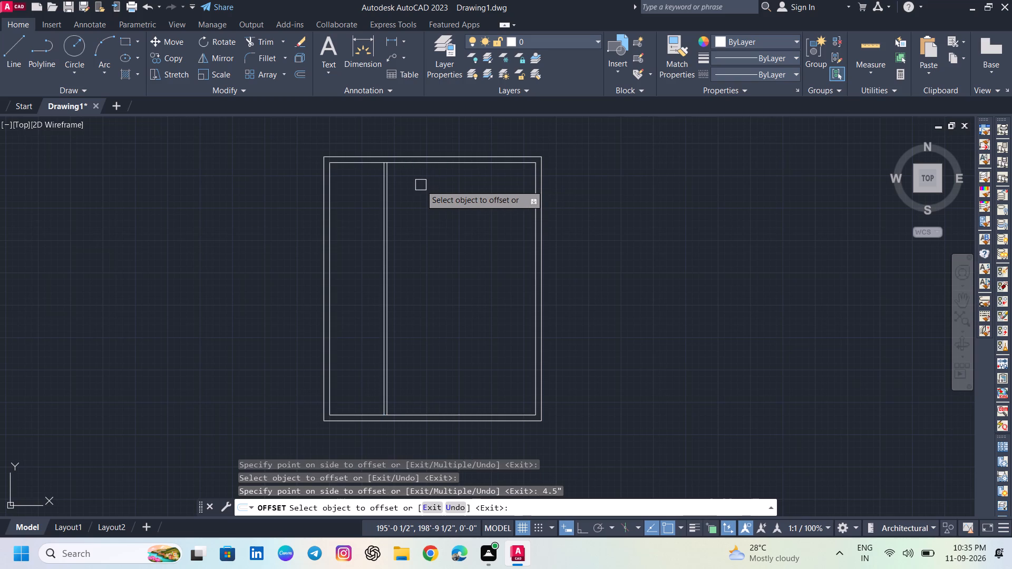
Offset the top wall's inner line 10' downward, and offset the new line 4.5" further down to form a horizontal partition wall.
left_click(433, 165)
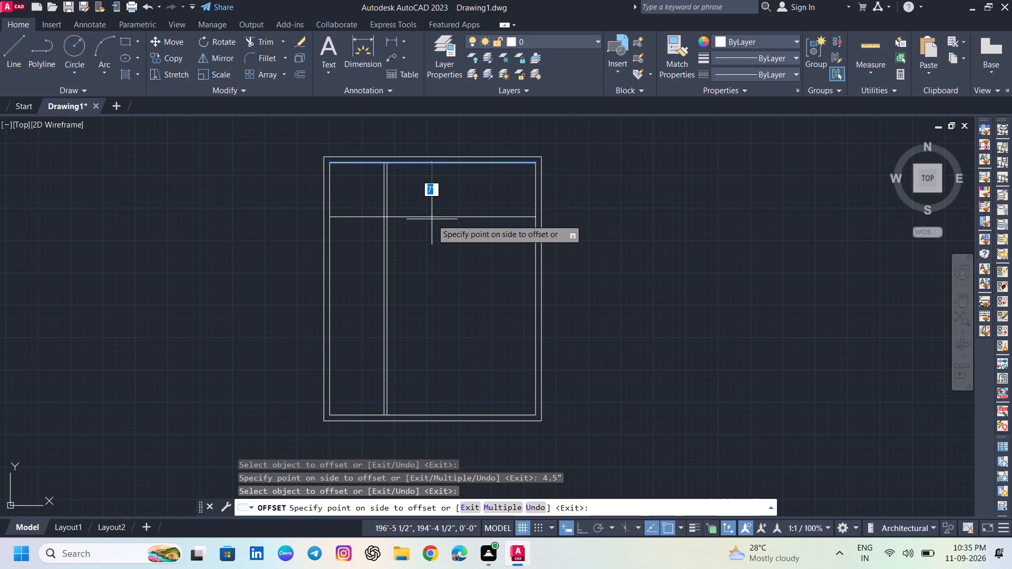
type("10'")
key("Return")
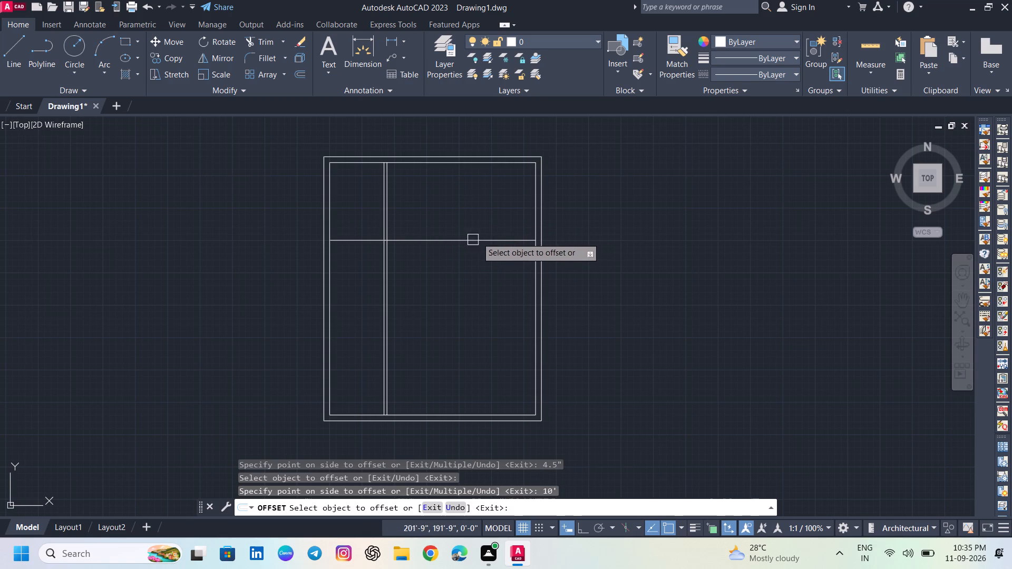
left_click(440, 240)
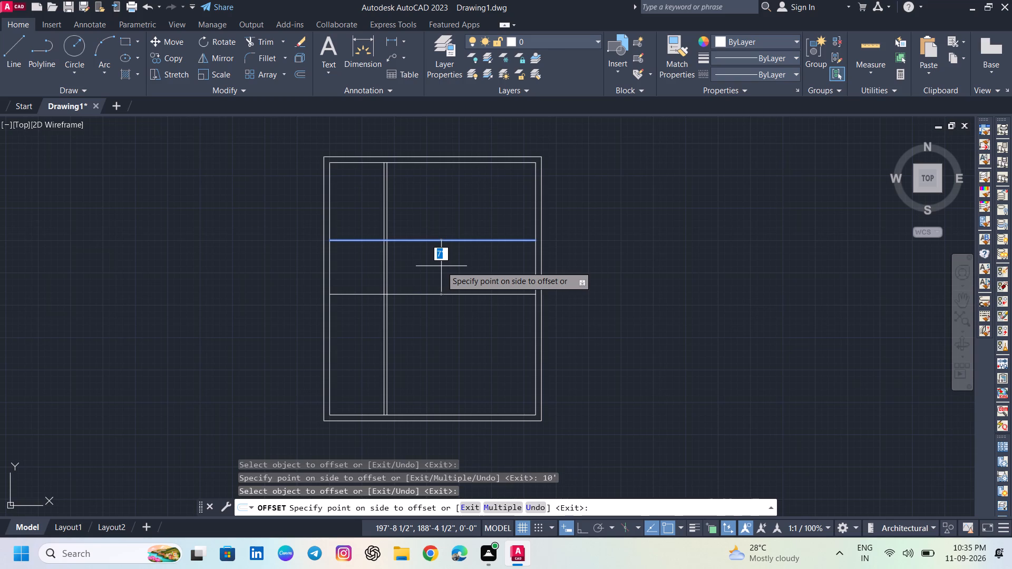
type("10")
key("BackSpace")
key("BackSpace")
type("4.5\"")
key("Return")
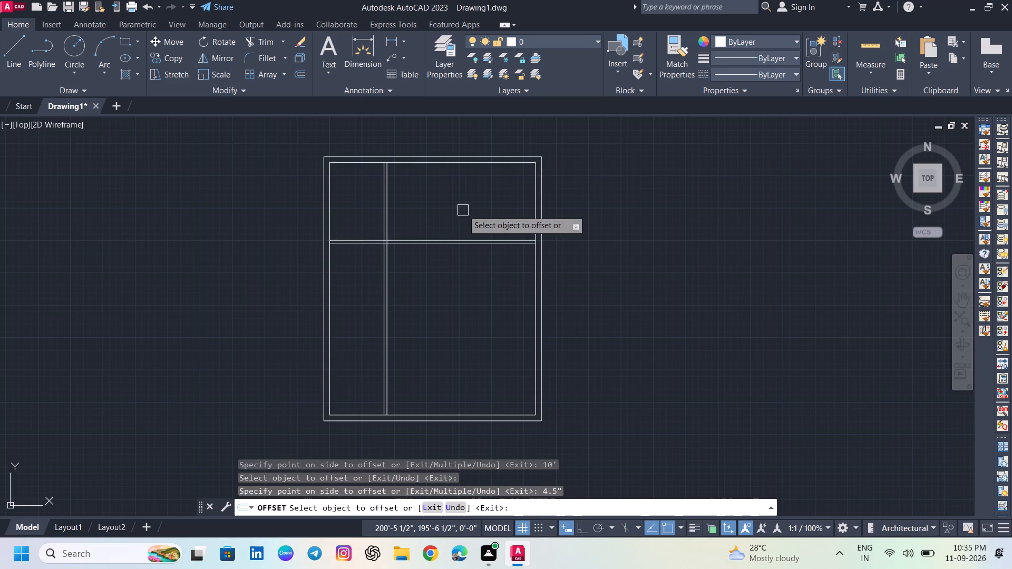
Offset the right wall's inner line 10' to the left, and offset the new line 4.5" further to form a second vertical partition.
left_click_drag(536, 192, 528, 195)
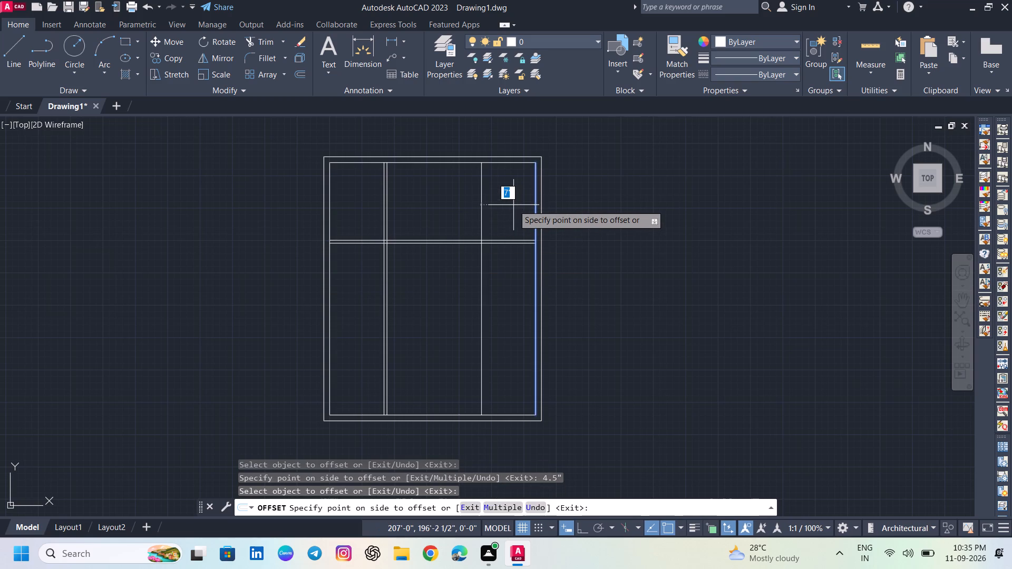
type("10'")
key("Return")
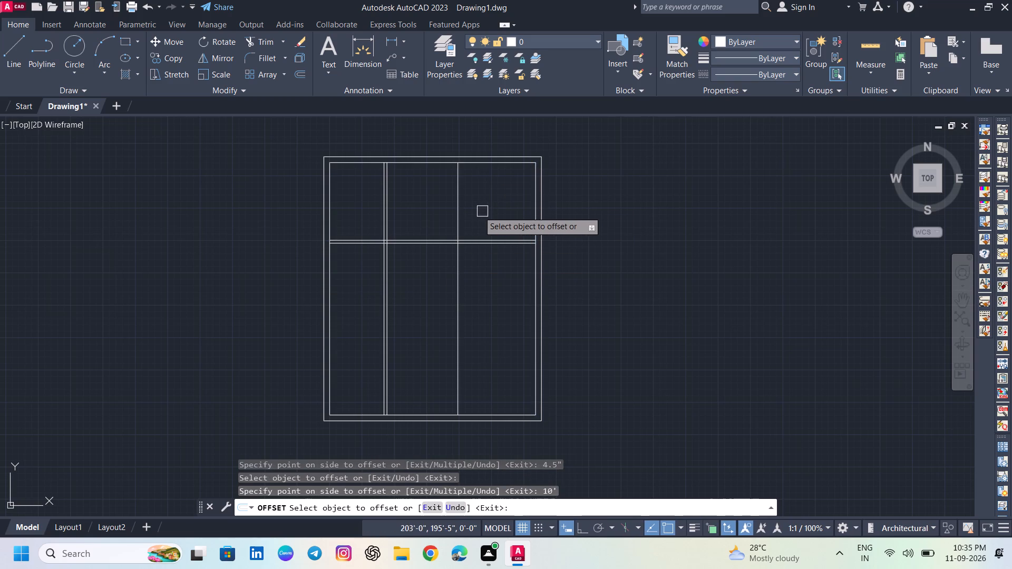
left_click(456, 211)
type("4.5\"")
key("Return")
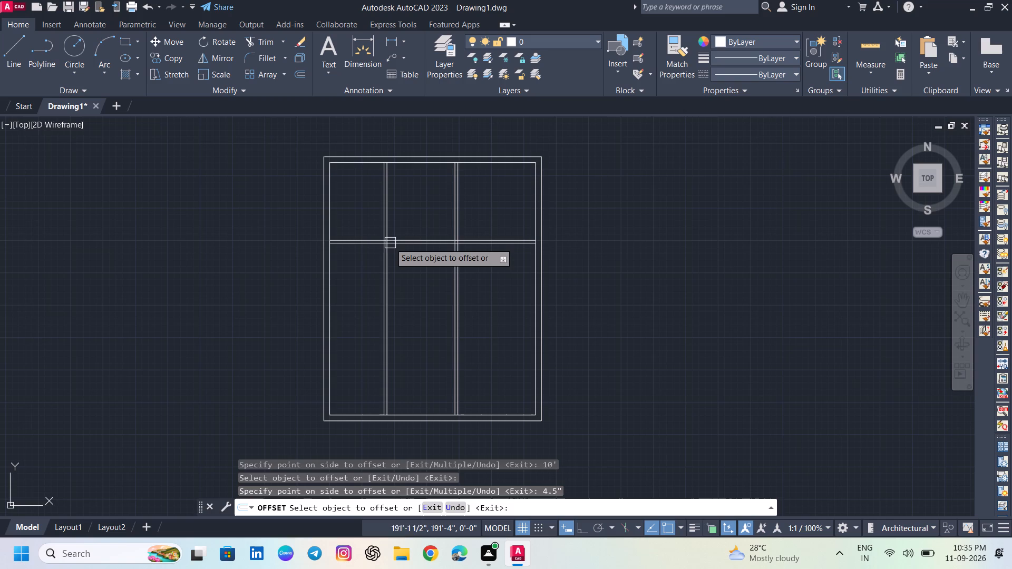
Erase both lines of the vertical partition nearest the left wall.
key("Escape")
left_click_drag(399, 204, 393, 210)
left_click(335, 225)
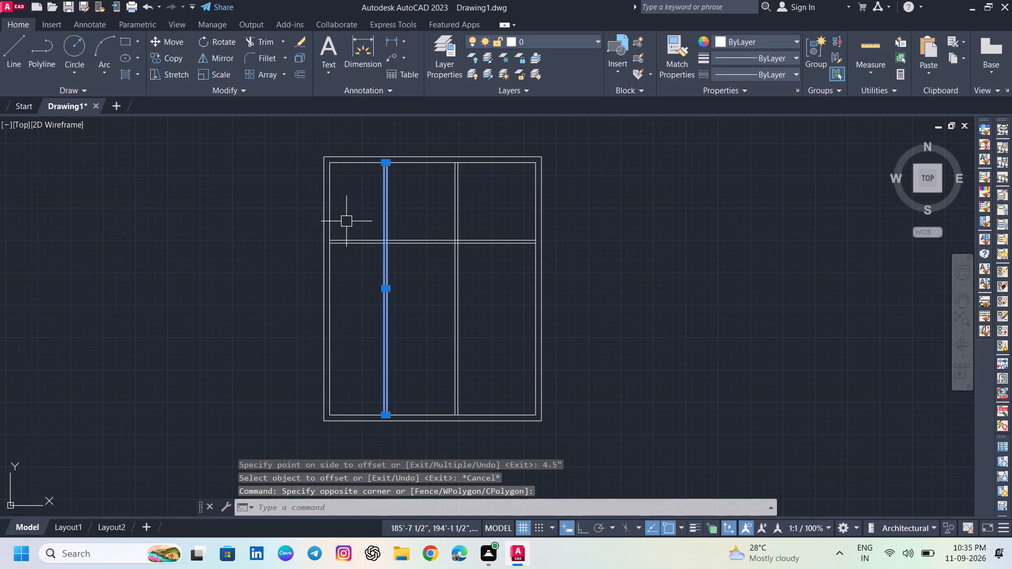
key("Delete")
Offset the left wall's inner line 10' to the right, and offset the new line 4.5" further to form a vertical partition.
key("o")
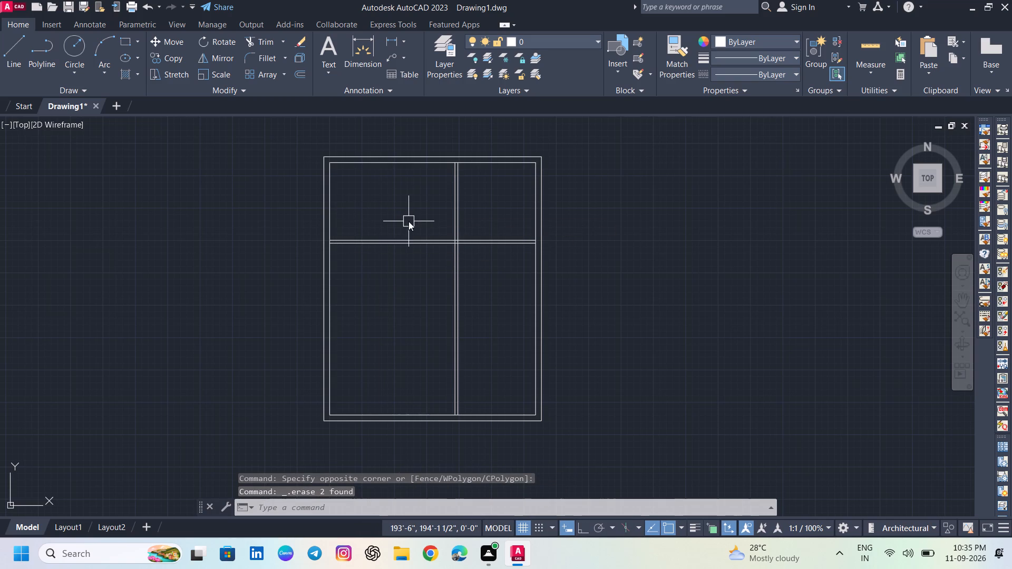
key("Return")
type("10'")
key("Return")
left_click(330, 200)
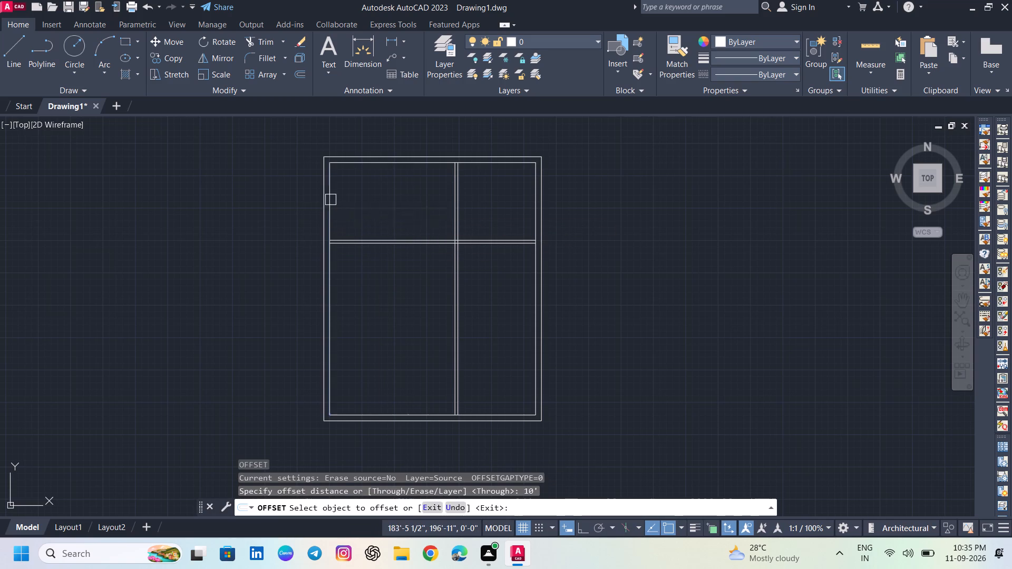
left_click(392, 200)
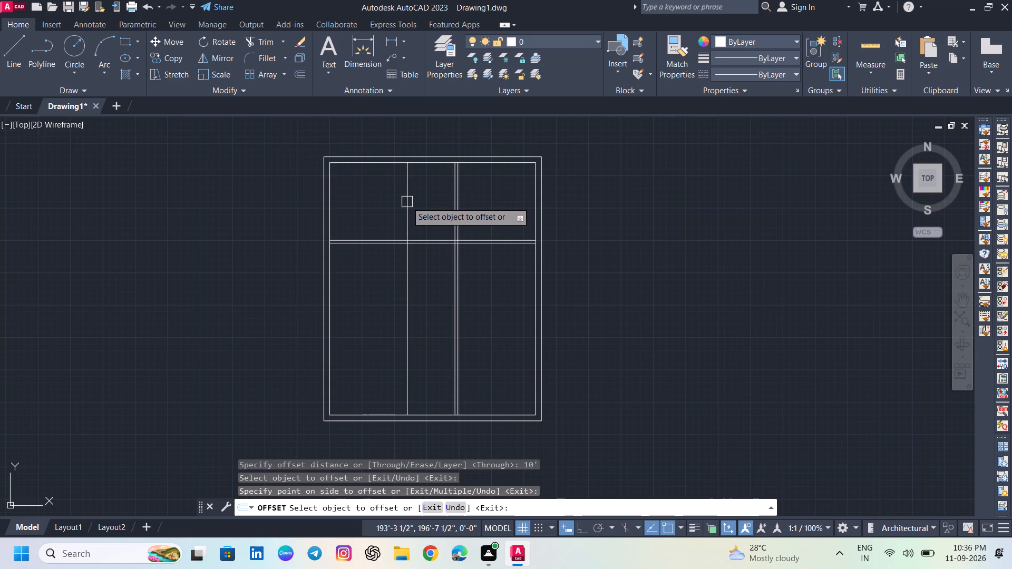
left_click(407, 204)
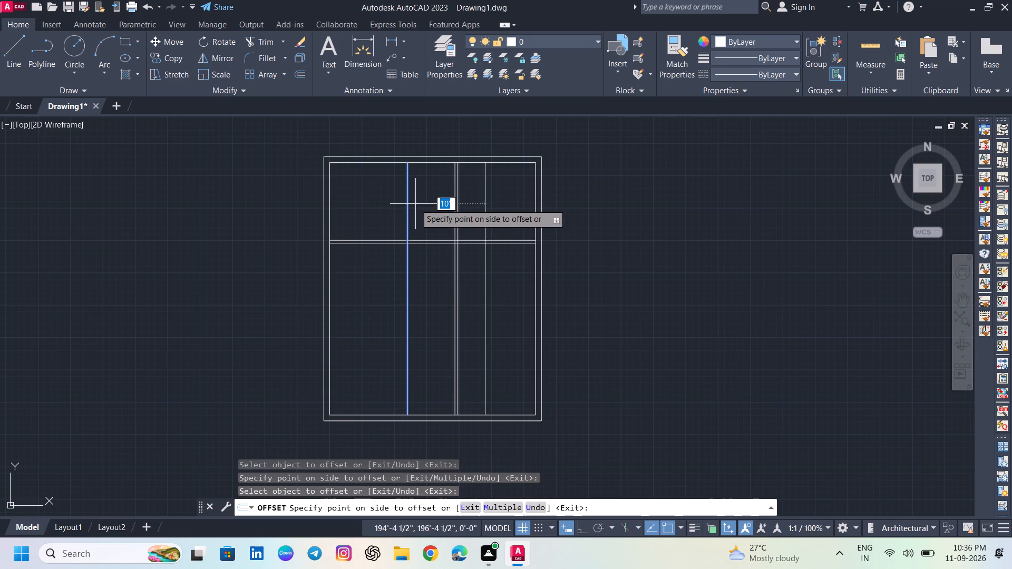
type("4.5\"")
key("Return")
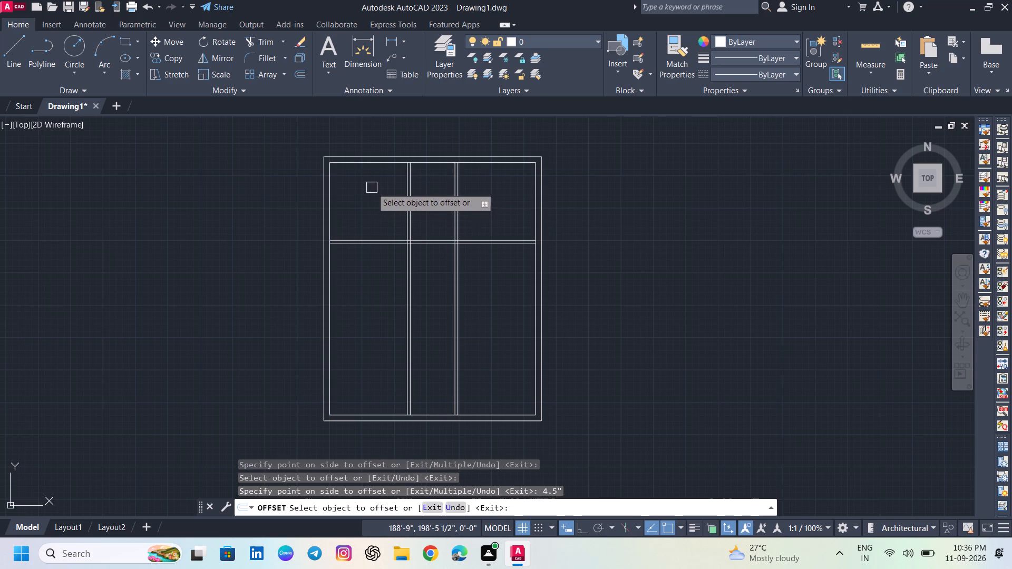
Offset the top wall's inner line 7' downward, and offset the new line 4.5" further down to form an upper horizontal partition.
left_click(382, 165)
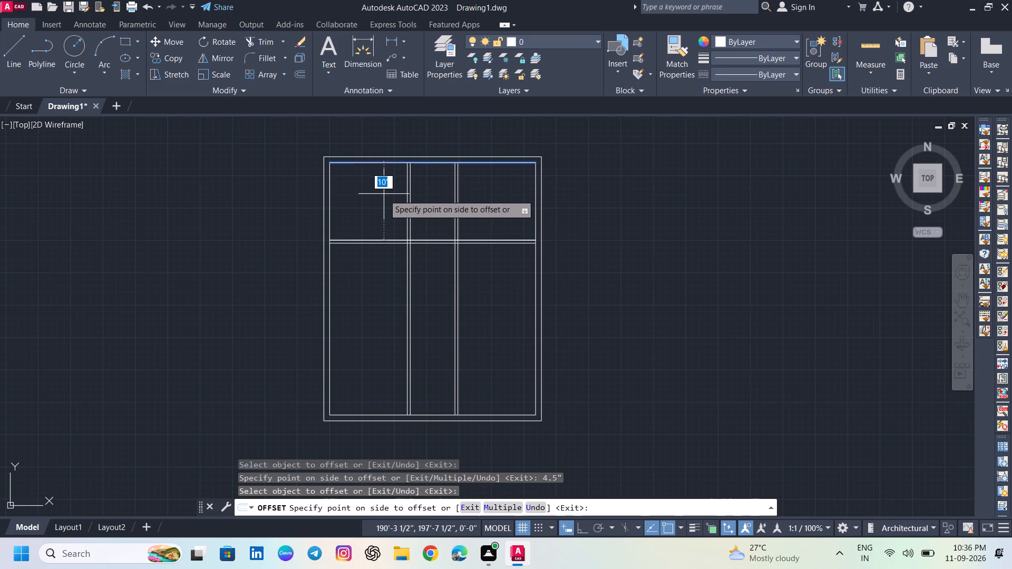
type("7'")
key("Return")
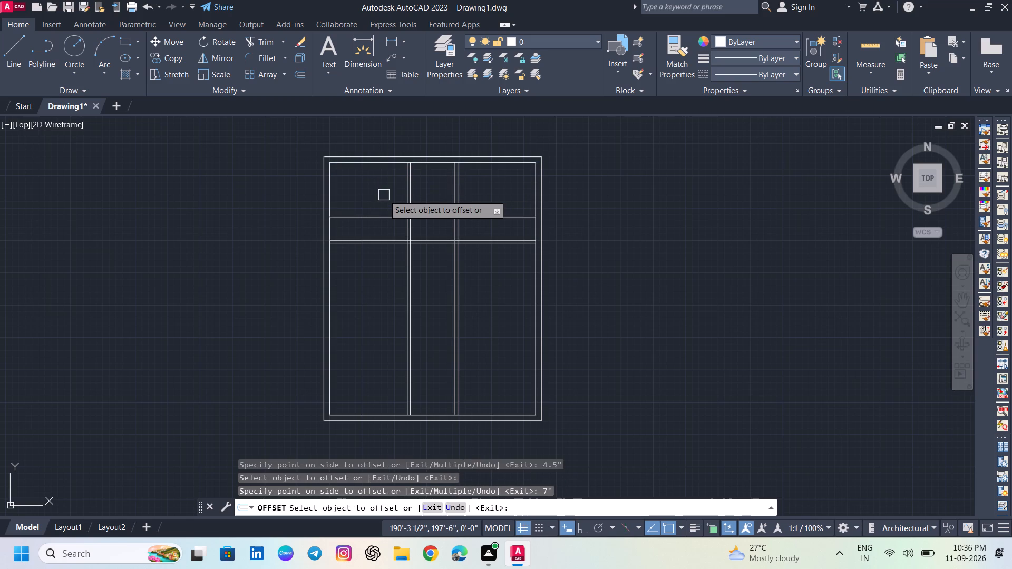
left_click(386, 216)
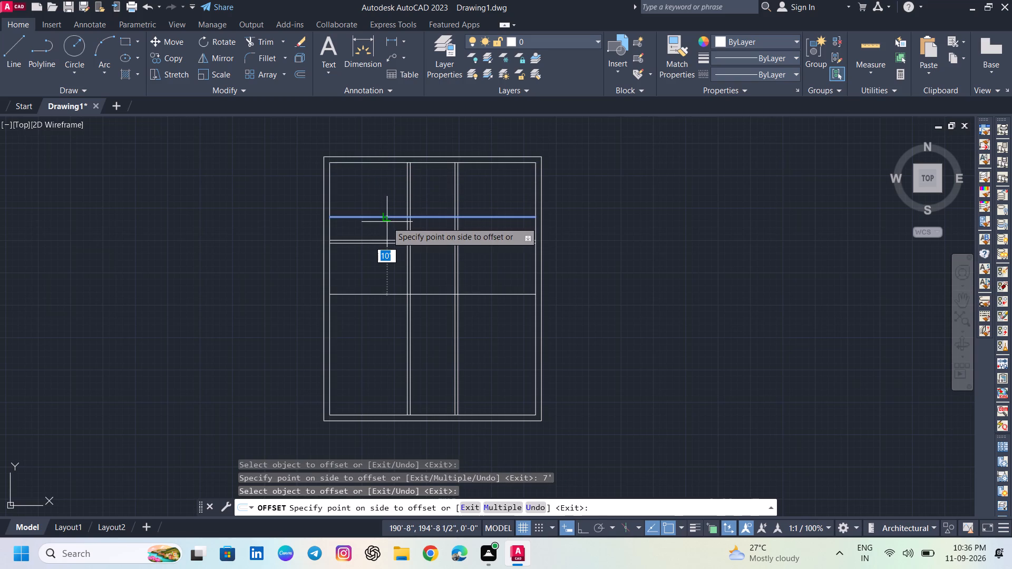
type("4.5\"")
key("Return")
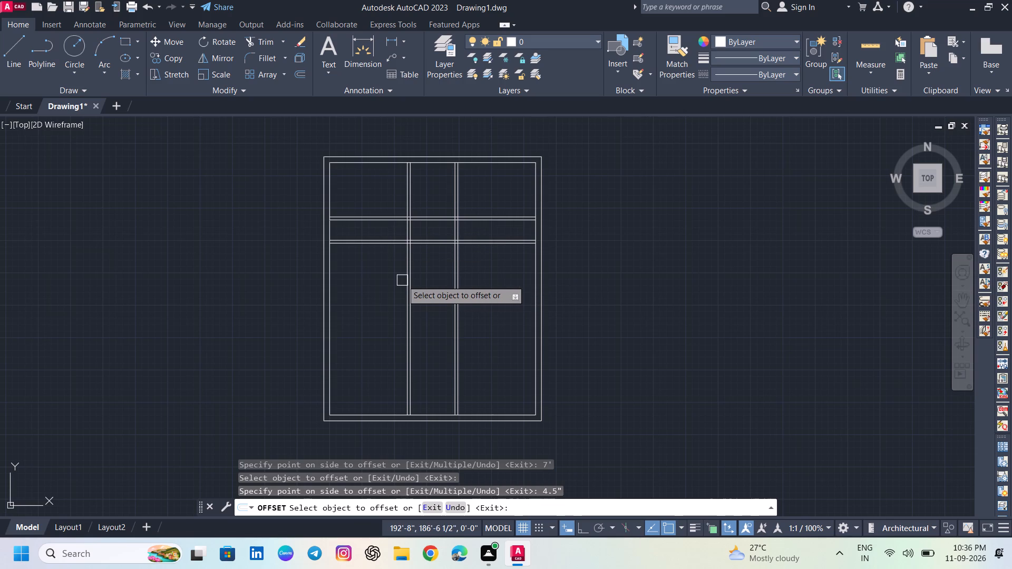
key("r")
key("Escape")
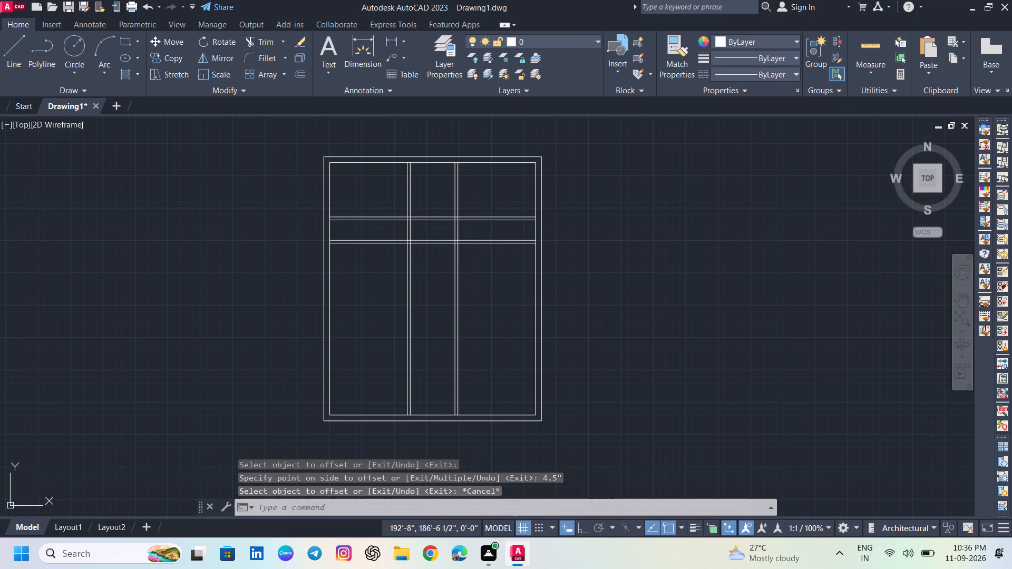
Trim away both vertical partitions below the lower horizontal partition.
type("tr")
key("Return")
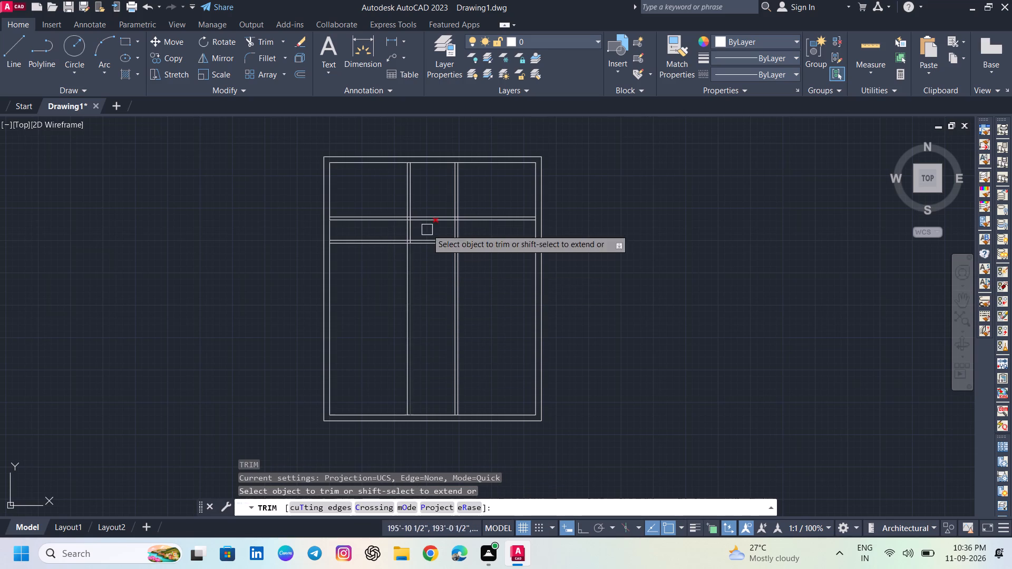
left_click(469, 268)
left_click(381, 307)
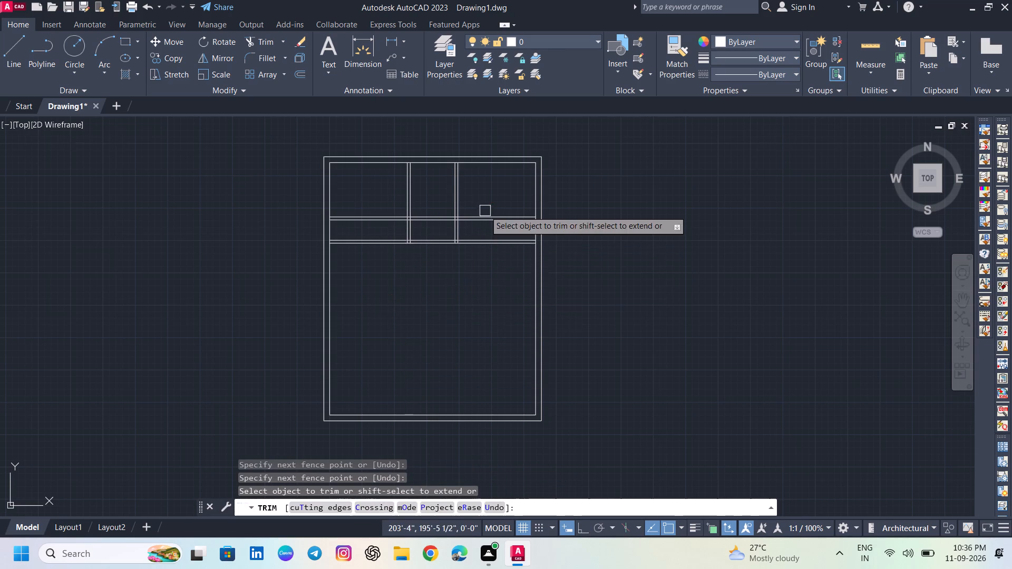
Trim the upper horizontal partition outside the two vertical partitions, and the lower one between them.
scroll(485, 211, "up", 2)
left_click(486, 200)
left_click(478, 252)
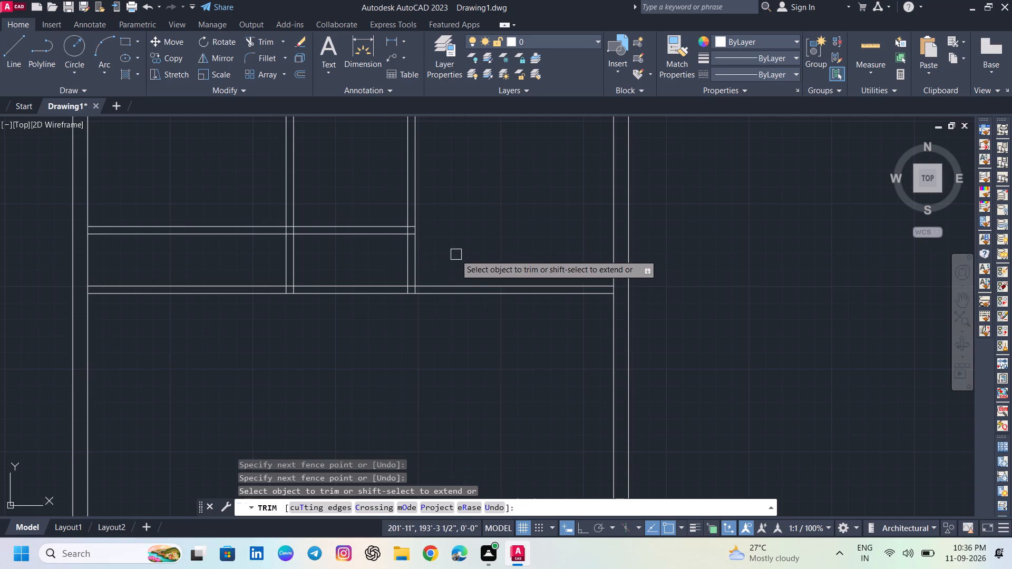
left_click(376, 271)
left_click(359, 317)
left_click(244, 203)
left_click(223, 236)
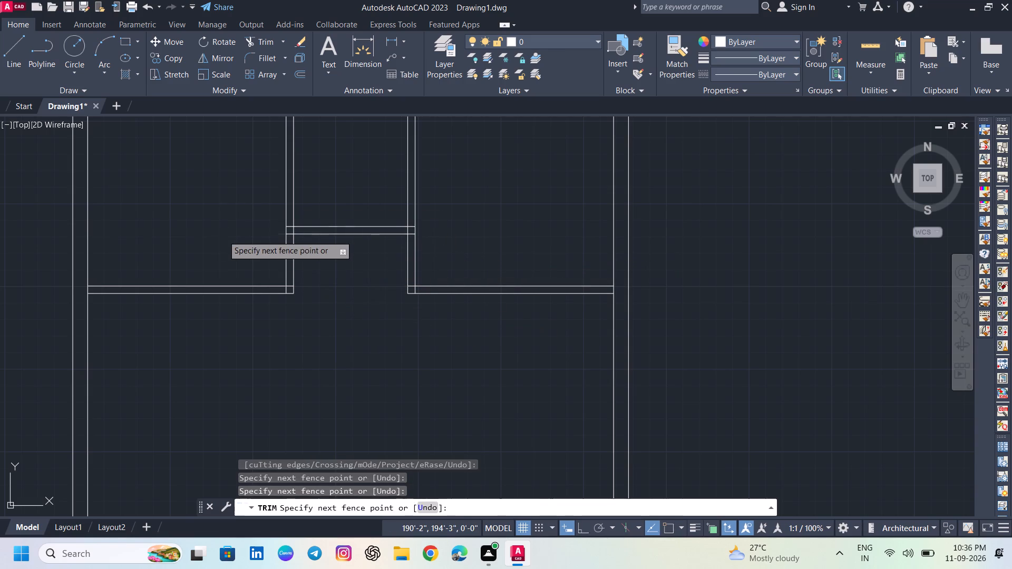
Trim the overlapping lines where the short middle horizontal partition meets the two vertical partitions.
scroll(254, 234, "down", 2)
scroll(268, 239, "up", 6)
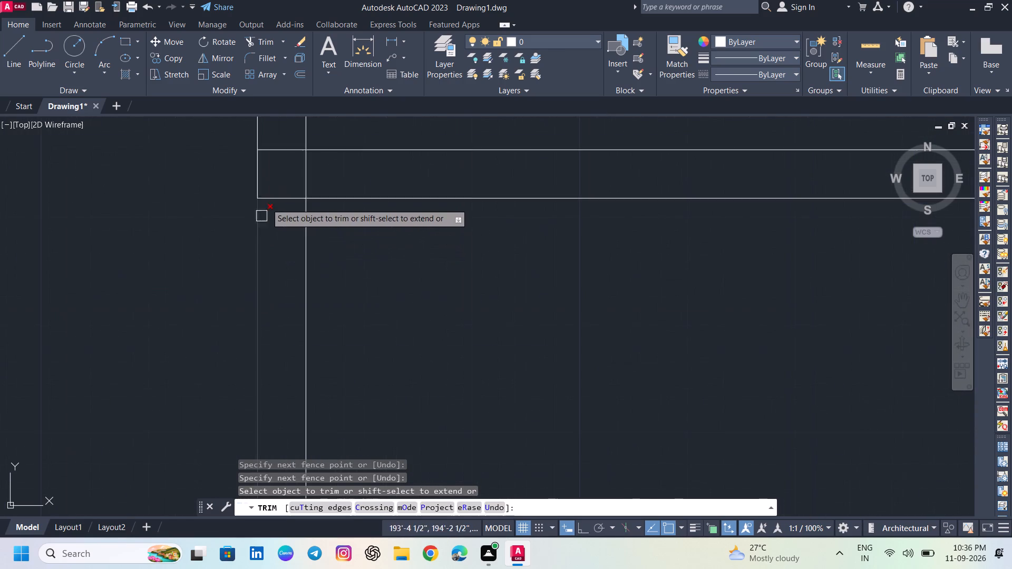
left_click(274, 134)
left_click(278, 207)
scroll(278, 212, "down", 1)
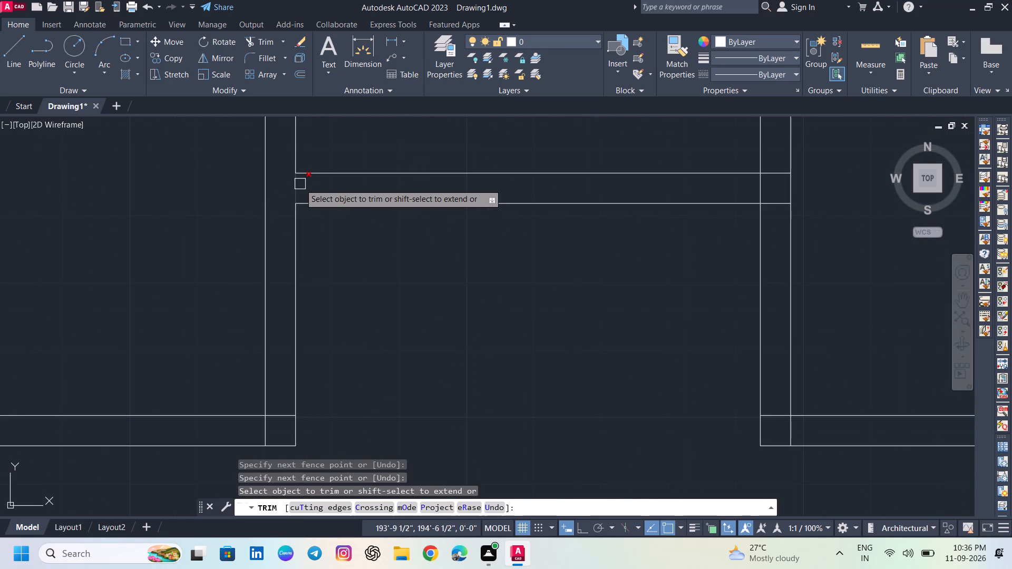
left_click(300, 184)
scroll(379, 198, "down", 4)
scroll(497, 191, "up", 5)
left_click_drag(396, 199, 391, 297)
left_click(357, 239)
left_click(377, 239)
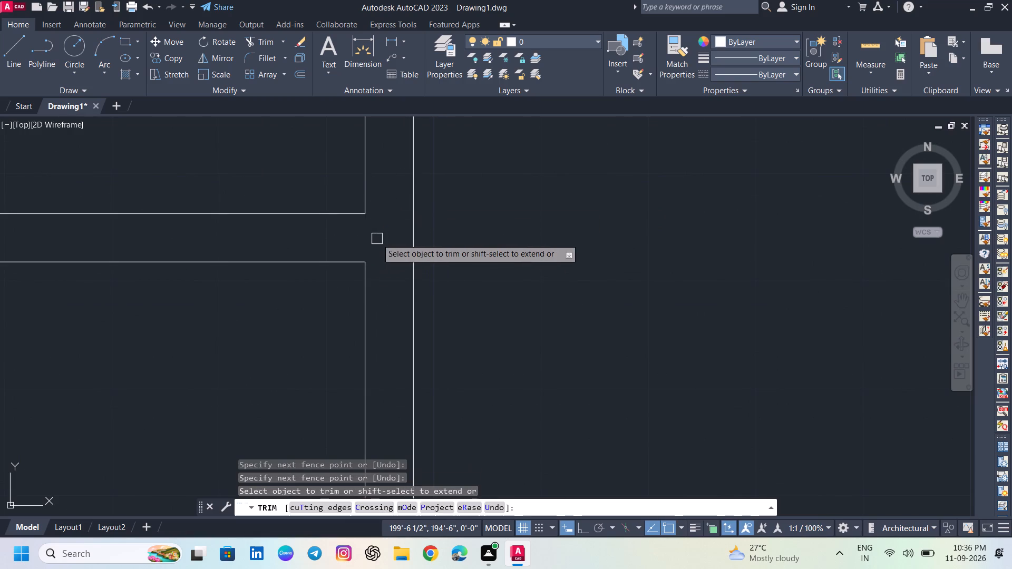
Trim the overlapping lines at the bottom corners where the vertical partitions meet the lower horizontal partitions.
scroll(377, 239, "down", 3)
scroll(381, 331, "up", 5)
left_click_drag(358, 288, 442, 360)
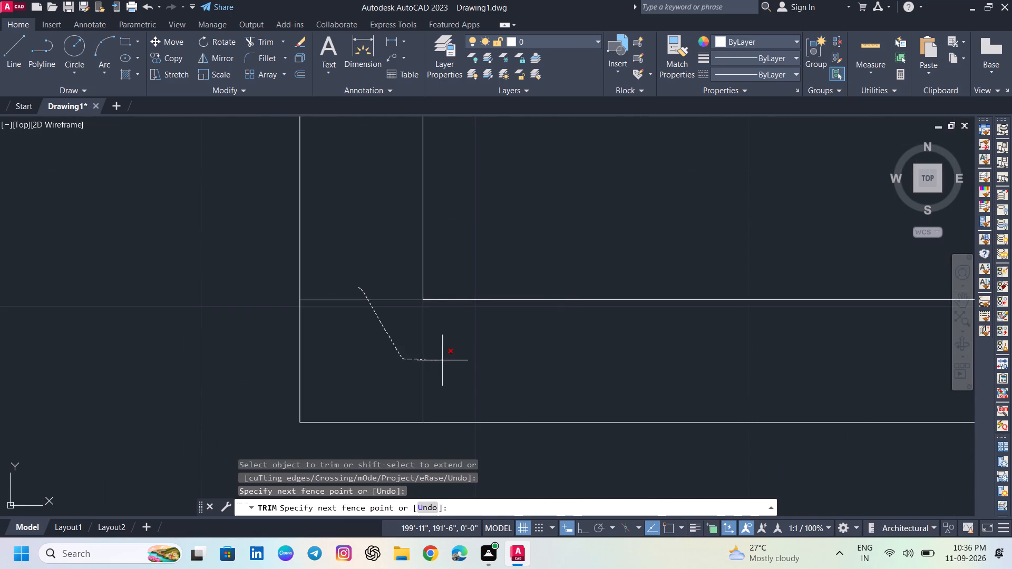
left_click_drag(442, 360, 447, 362)
scroll(446, 361, "down", 7)
scroll(337, 356, "up", 6)
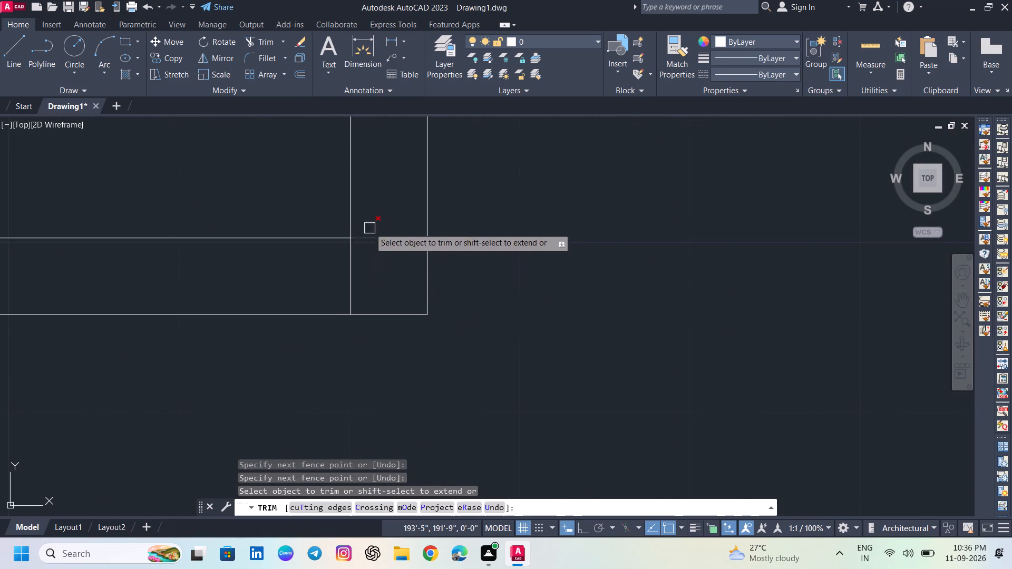
left_click_drag(369, 227, 337, 286)
Trim the top wall's inner line across the thickness of both vertical partitions to open the junctions.
scroll(334, 279, "down", 6)
middle_click_drag(322, 259, 349, 300)
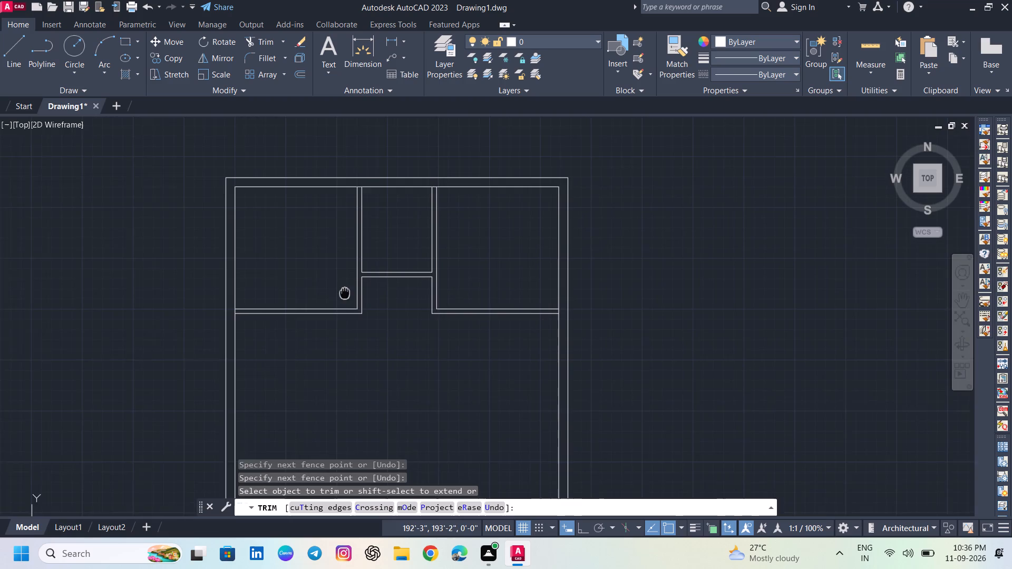
middle_click_drag(349, 300, 351, 303)
scroll(373, 198, "up", 5)
left_click(340, 199)
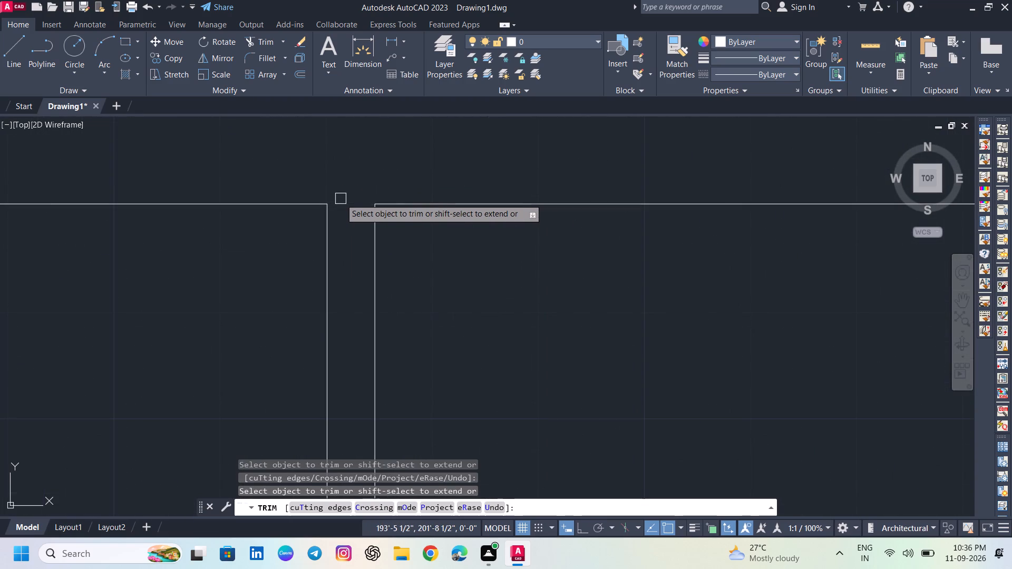
scroll(361, 231, "down", 5)
scroll(464, 227, "up", 3)
scroll(348, 232, "up", 2)
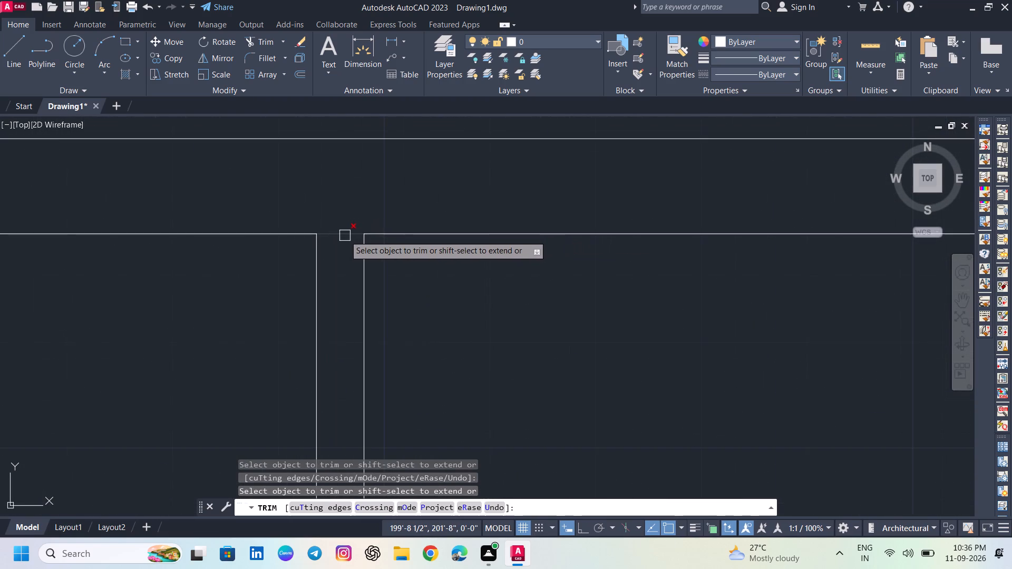
left_click(345, 236)
Trim the right and left walls' inner lines across the thickness of the lower horizontal partitions.
scroll(356, 249, "down", 6)
middle_click_drag(373, 313, 387, 299)
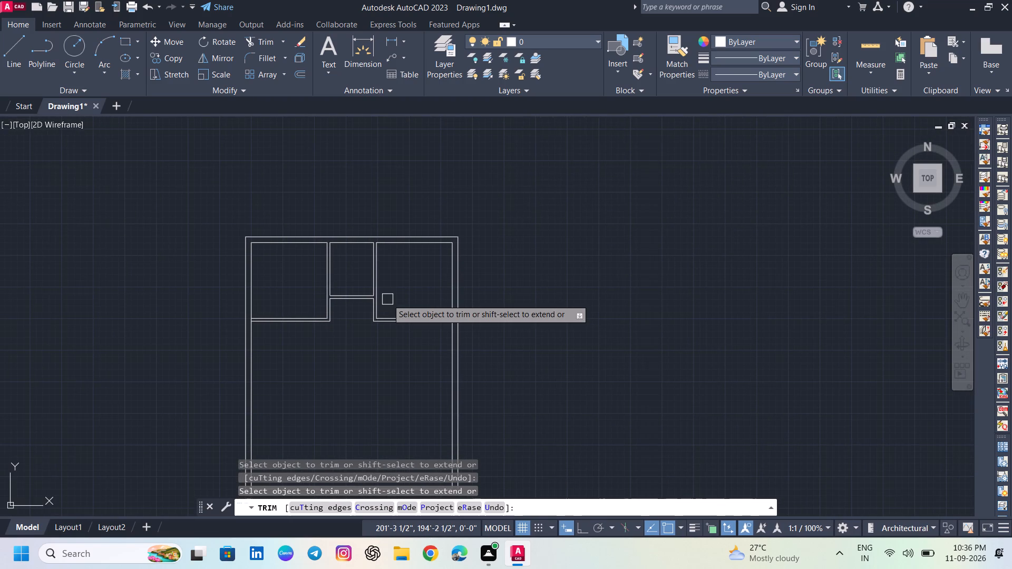
scroll(368, 325, "up", 2)
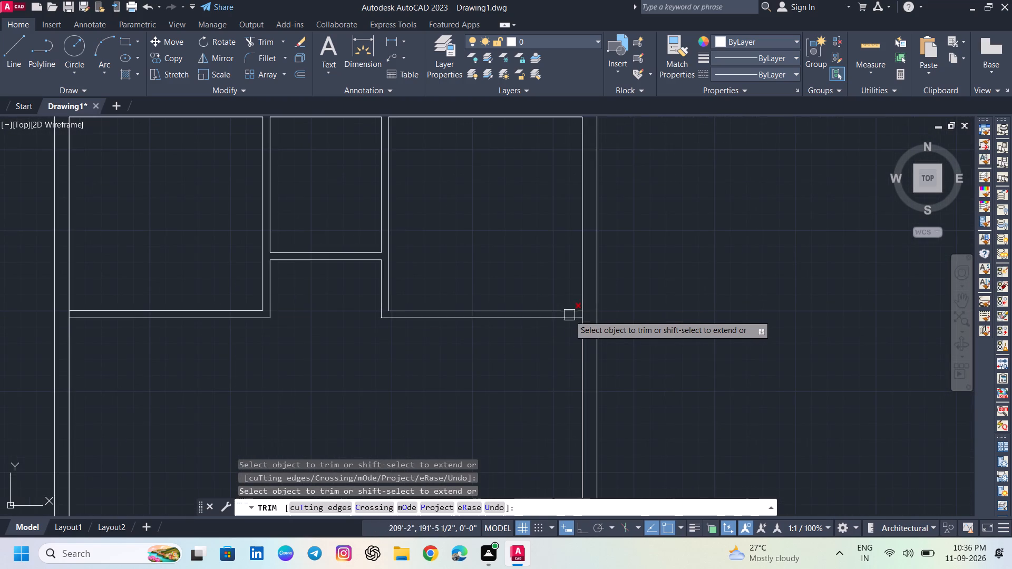
scroll(575, 314, "up", 4)
left_click(616, 309)
scroll(605, 314, "down", 6)
scroll(408, 332, "up", 3)
scroll(352, 270, "up", 4)
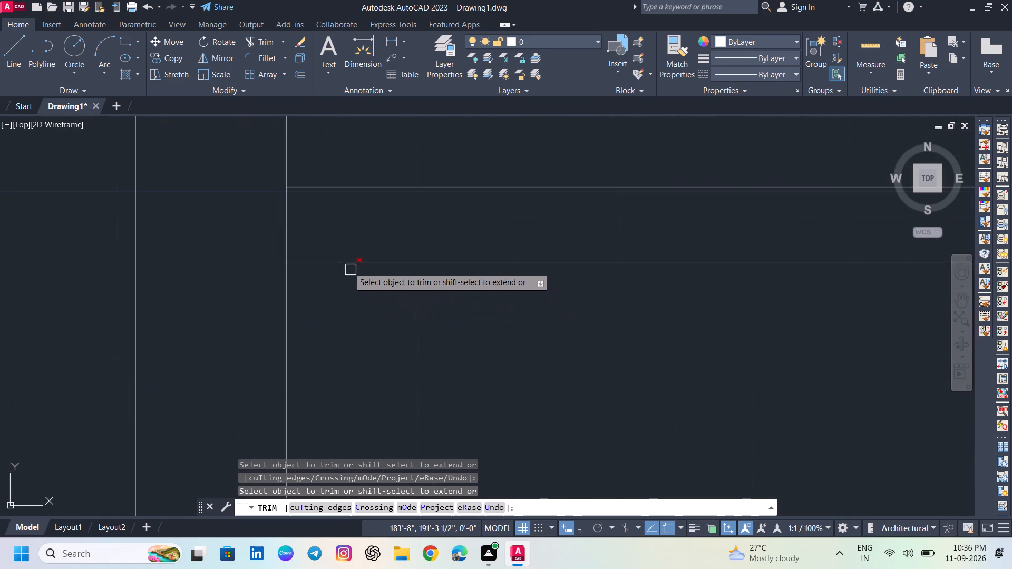
left_click(292, 233)
left_click(275, 232)
scroll(274, 232, "down", 6)
scroll(404, 268, "down", 2)
middle_click_drag(411, 268, 447, 257)
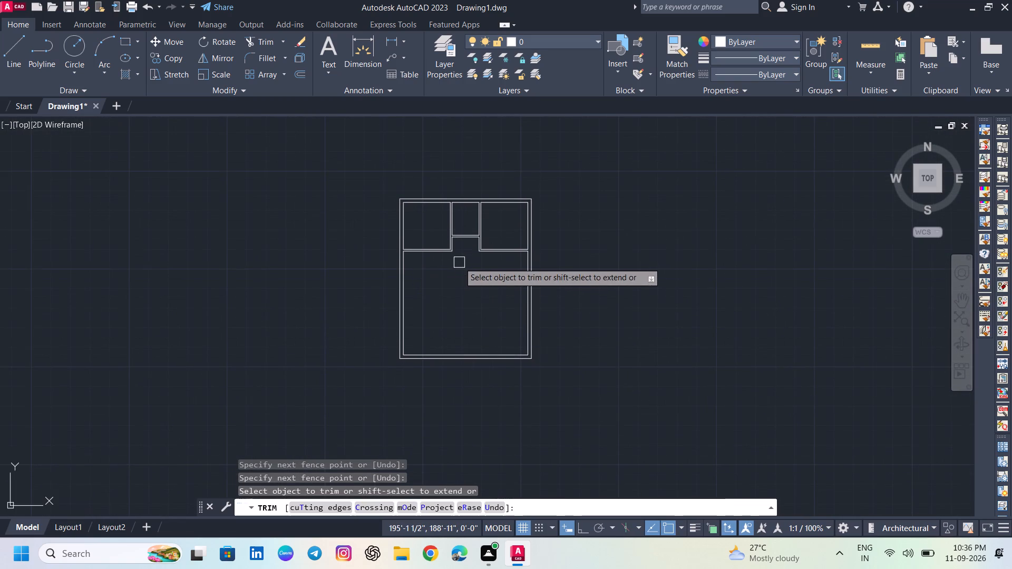
scroll(482, 262, "up", 2)
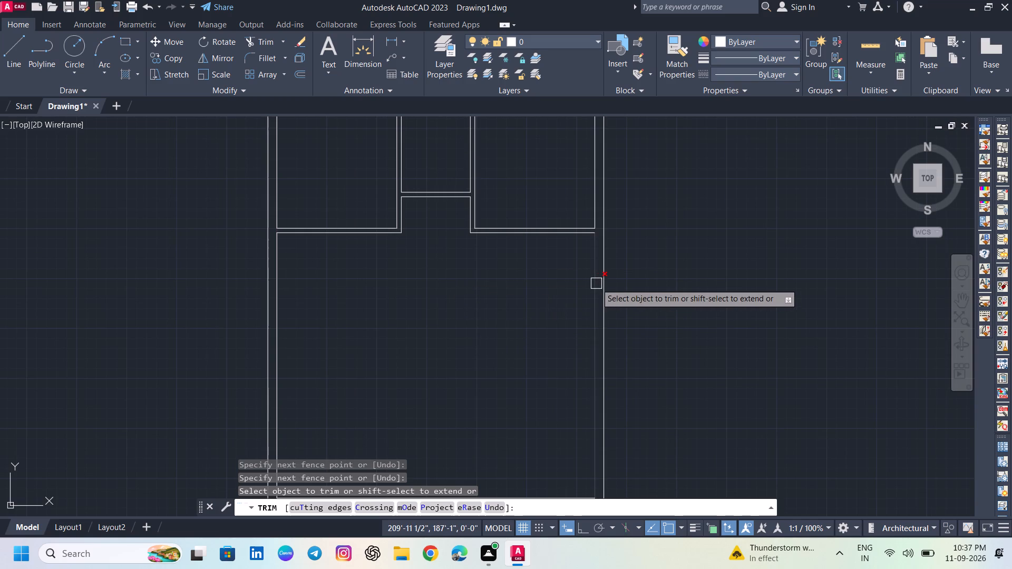
key("Escape")
Offset the right wall's inner line below the partition 6'7.5" to the left, and offset the new line 4.5" further.
key("o")
key("Return")
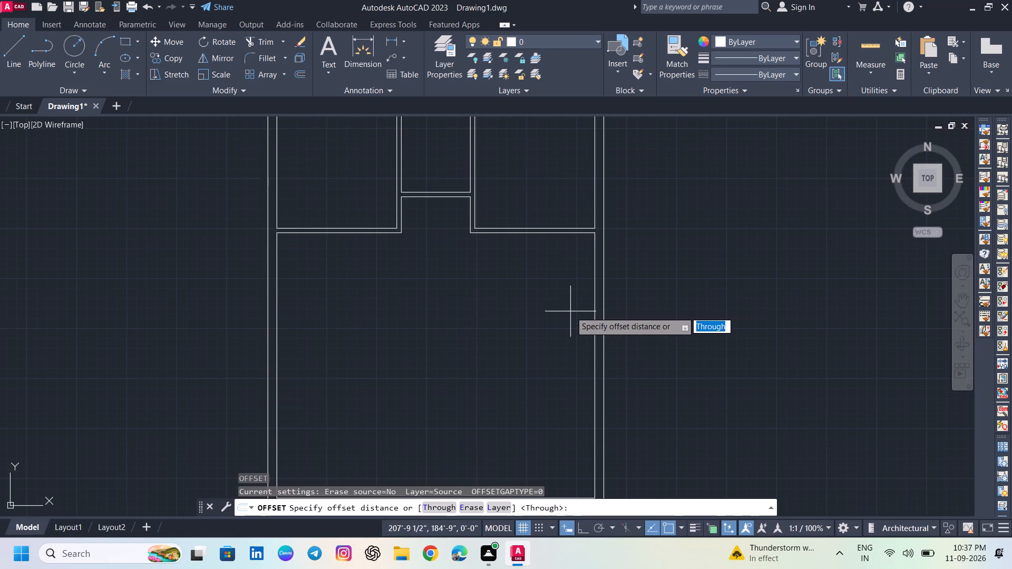
type("6'7.5\"")
key("Return")
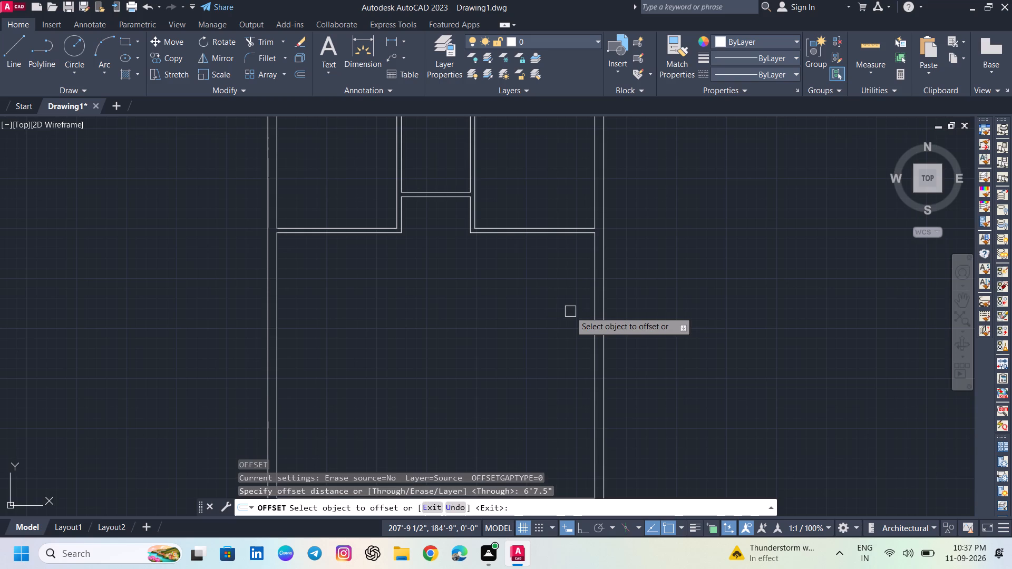
left_click(593, 286)
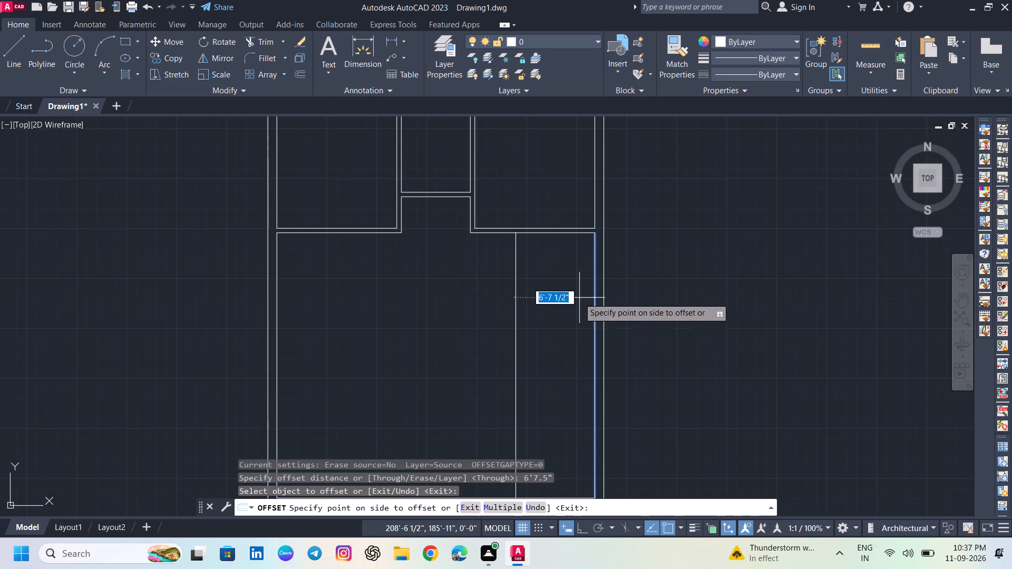
left_click(578, 299)
left_click_drag(514, 310, 508, 312)
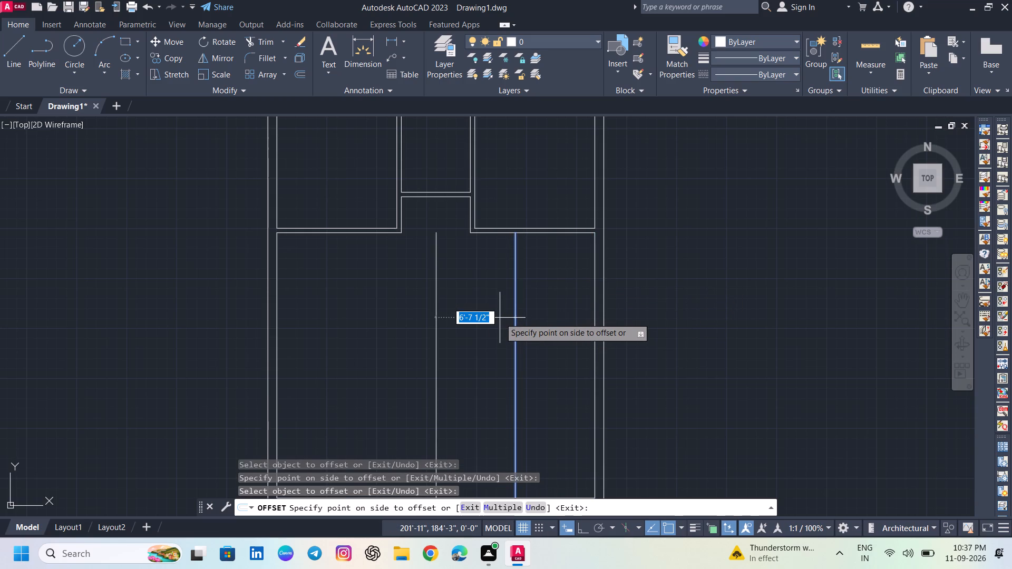
type("4.5\"")
key("Return")
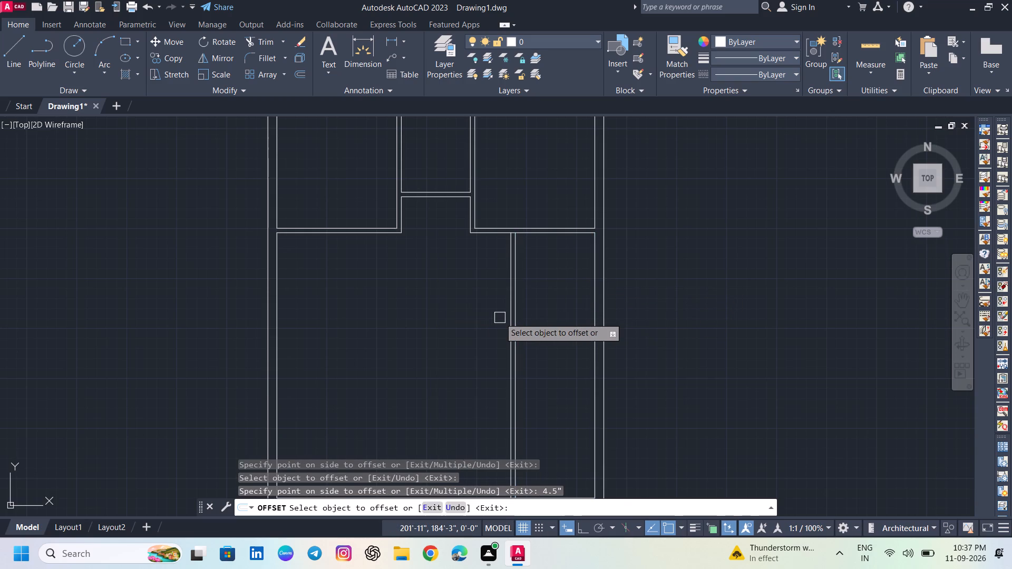
Offset the lower line of the right-hand horizontal partition 5' downward, and offset the new line 4.5" further down.
left_click(561, 233)
type("5'")
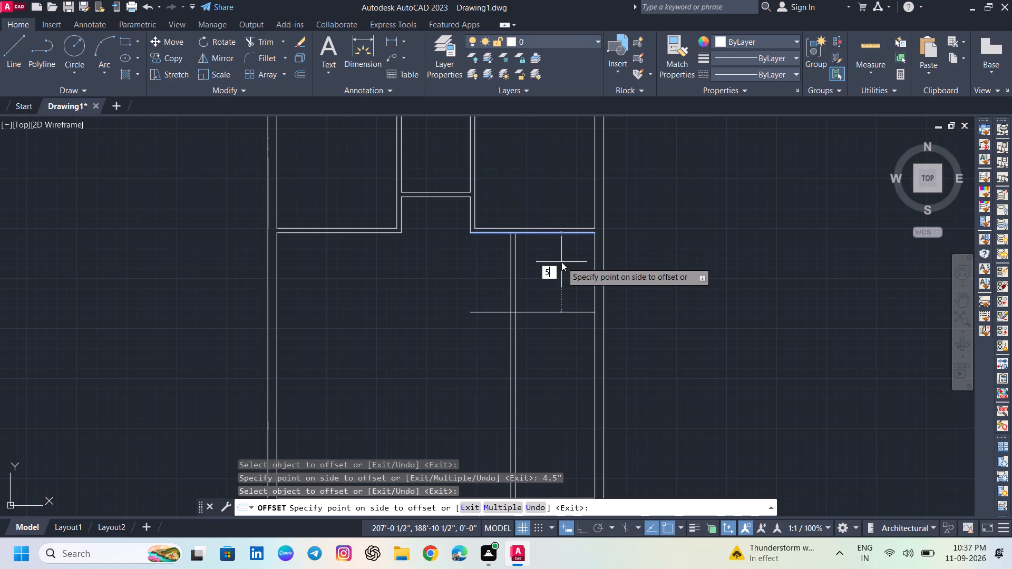
key("Return")
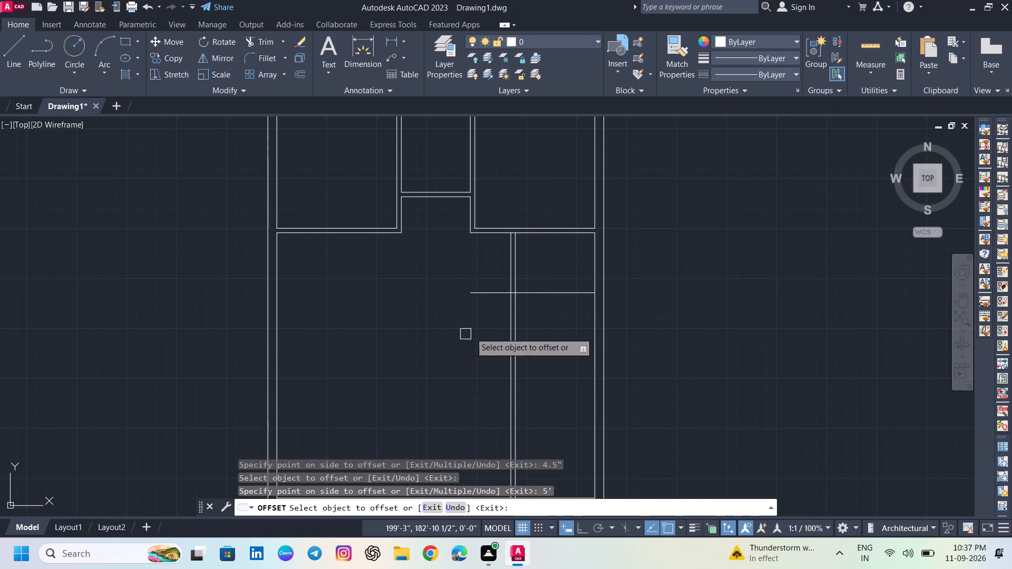
left_click(575, 293)
type("4.5\"")
key("Return")
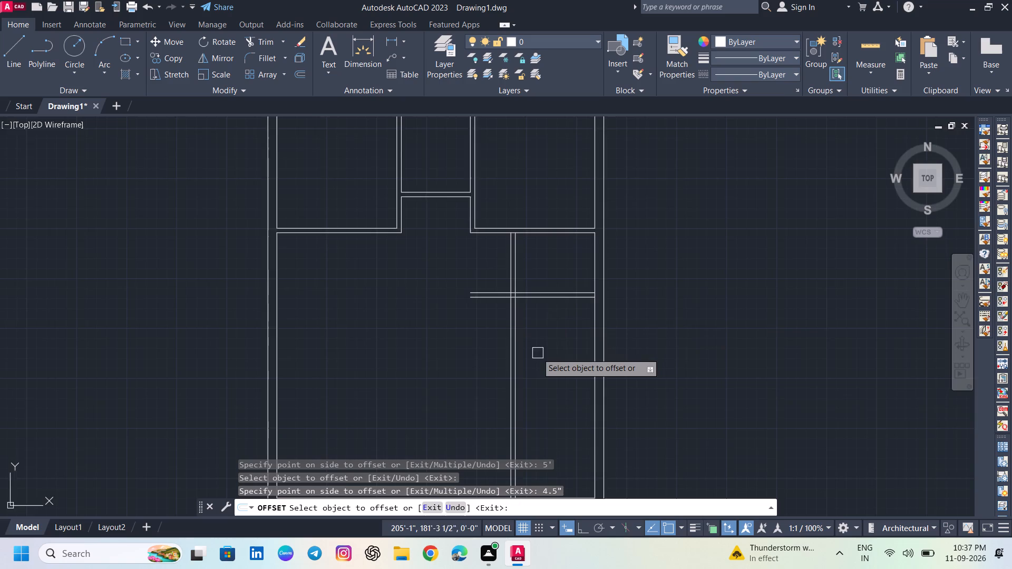
scroll(536, 352, "down", 2)
middle_click_drag(534, 362, 535, 339)
scroll(530, 313, "up", 3)
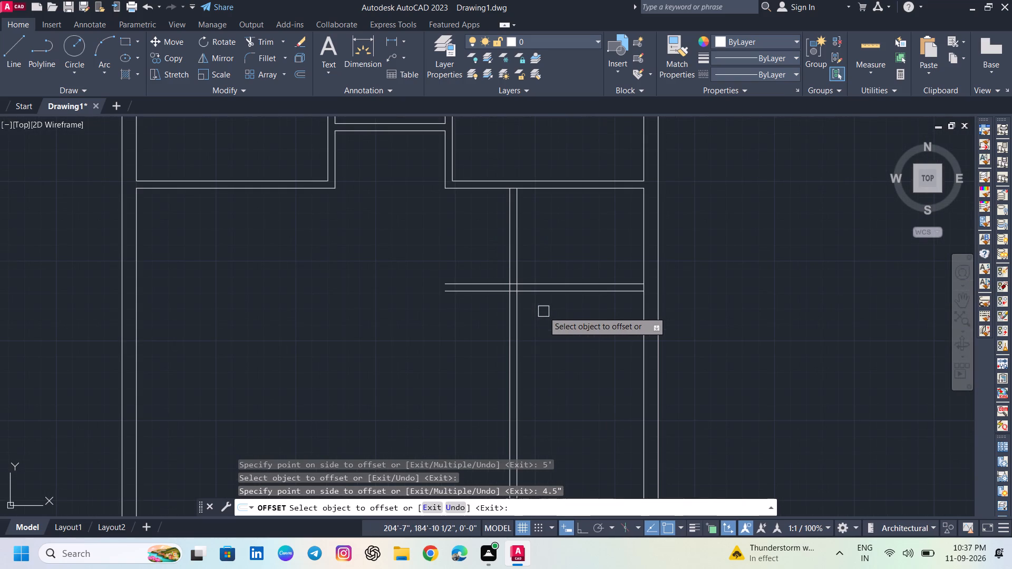
key("Escape")
Fillet the inner and outer line pairs of the new partitions with zero radius to close the small room's lower-left corner.
key("f")
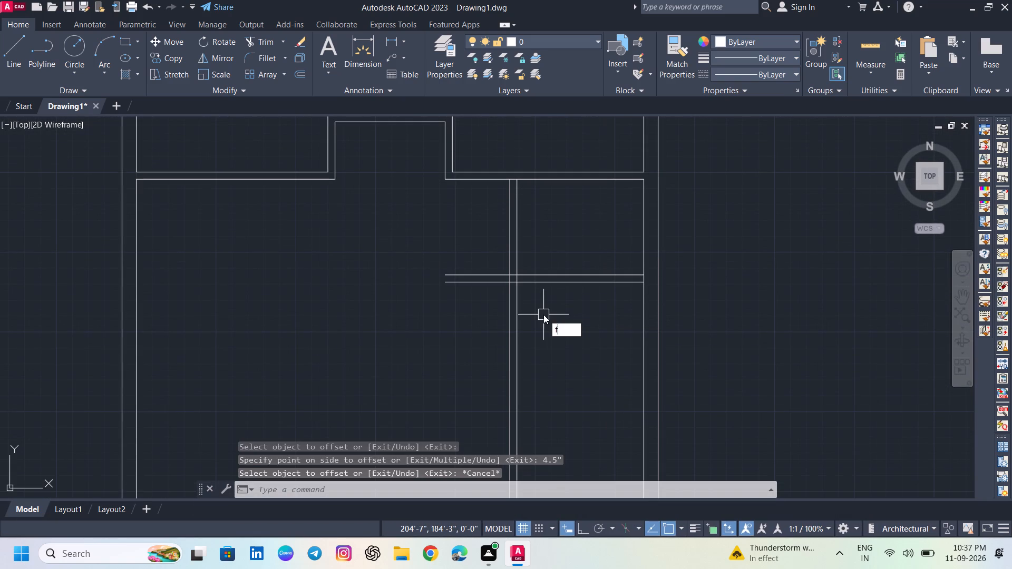
key("Return")
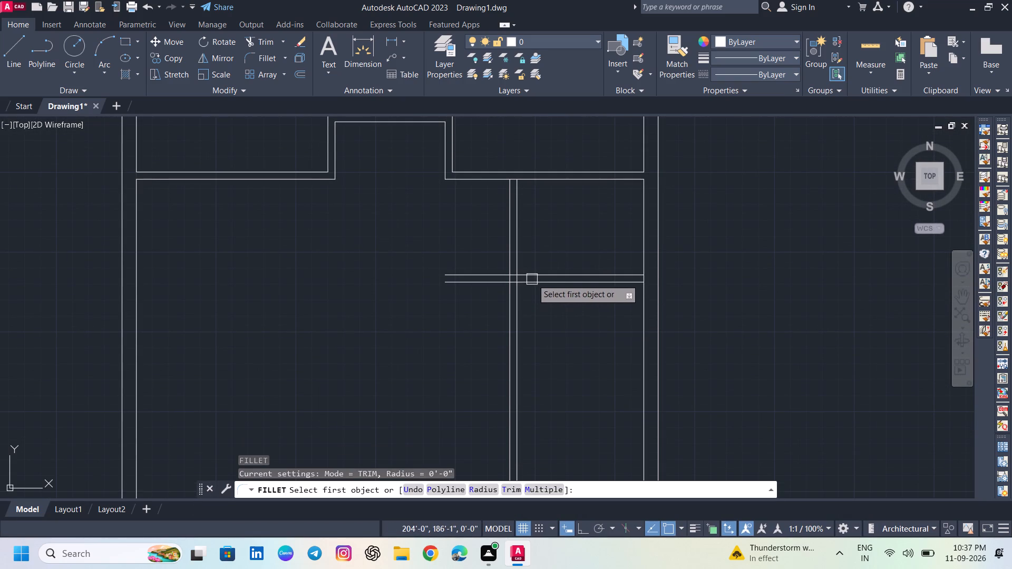
left_click(536, 281)
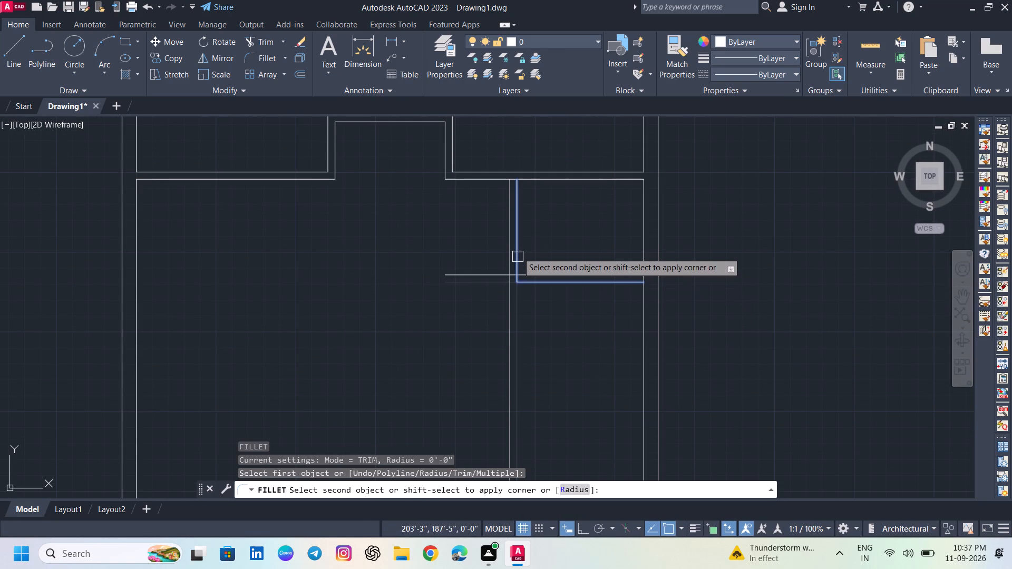
left_click(518, 243)
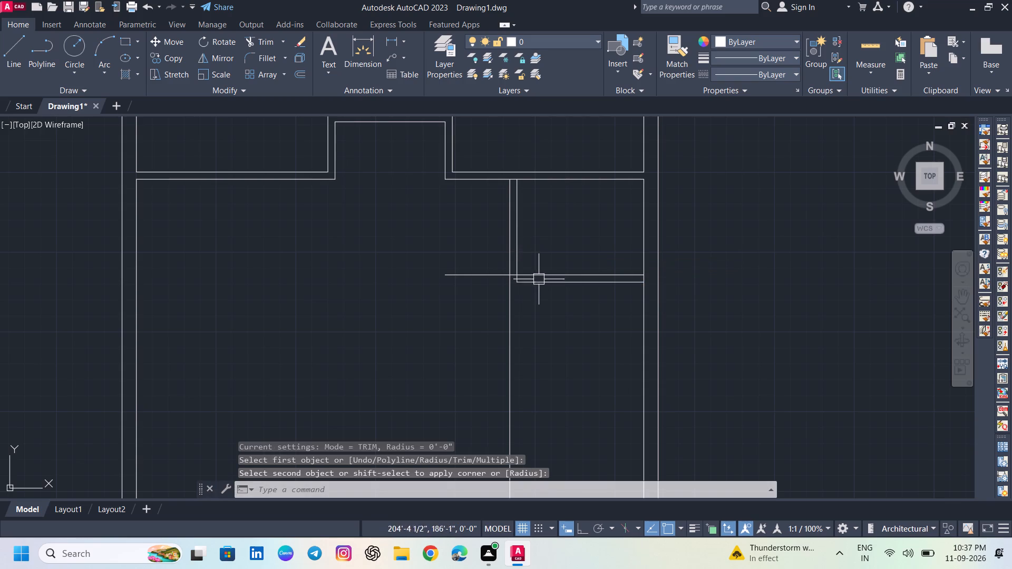
key("space")
left_click(548, 284)
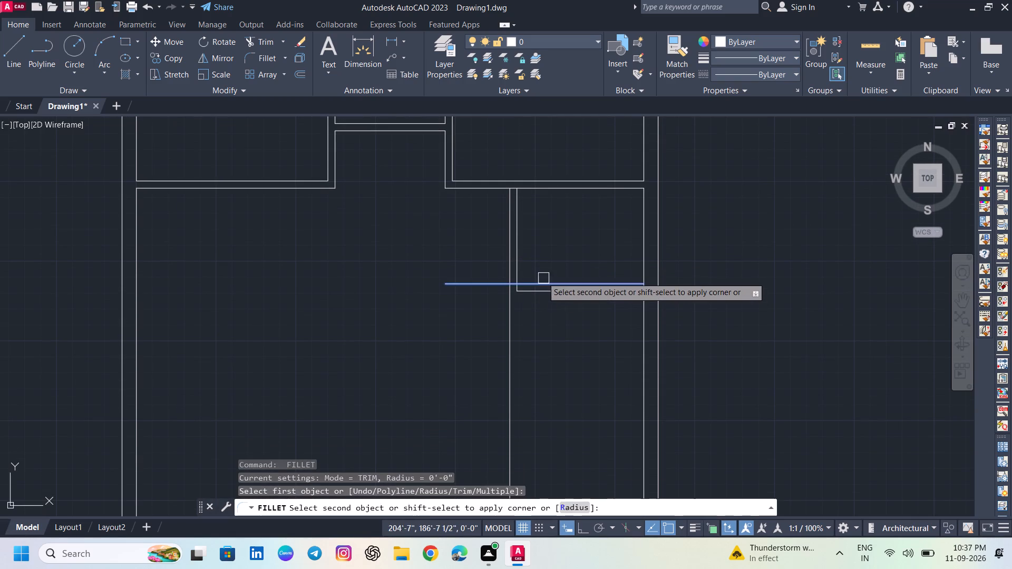
left_click(520, 258)
key("space")
left_click(536, 293)
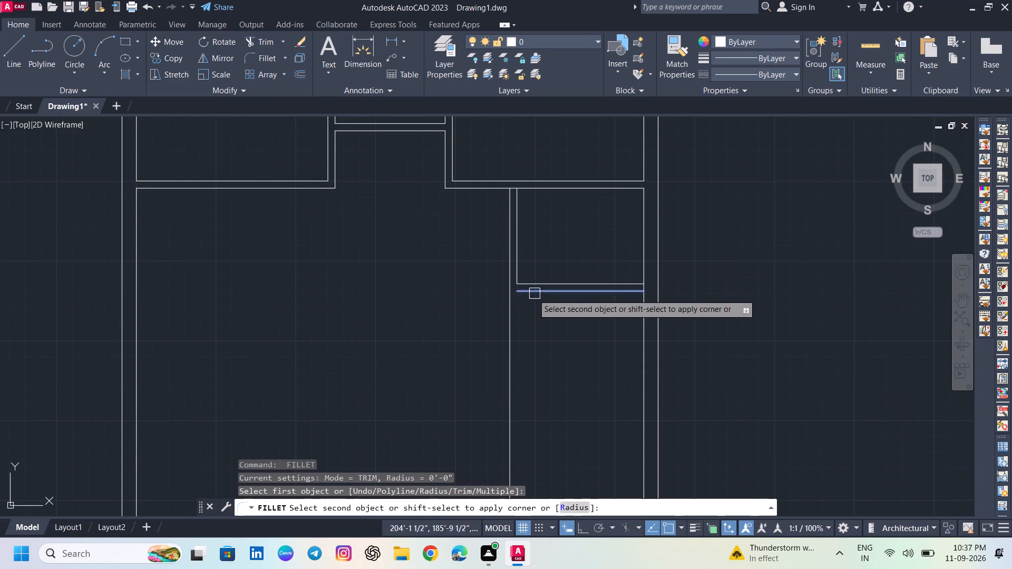
left_click(505, 278)
Offset the small room's outer lower line 10' downward, and offset the new line 9" further down.
scroll(513, 312, "down", 1)
middle_click_drag(513, 320, 508, 307)
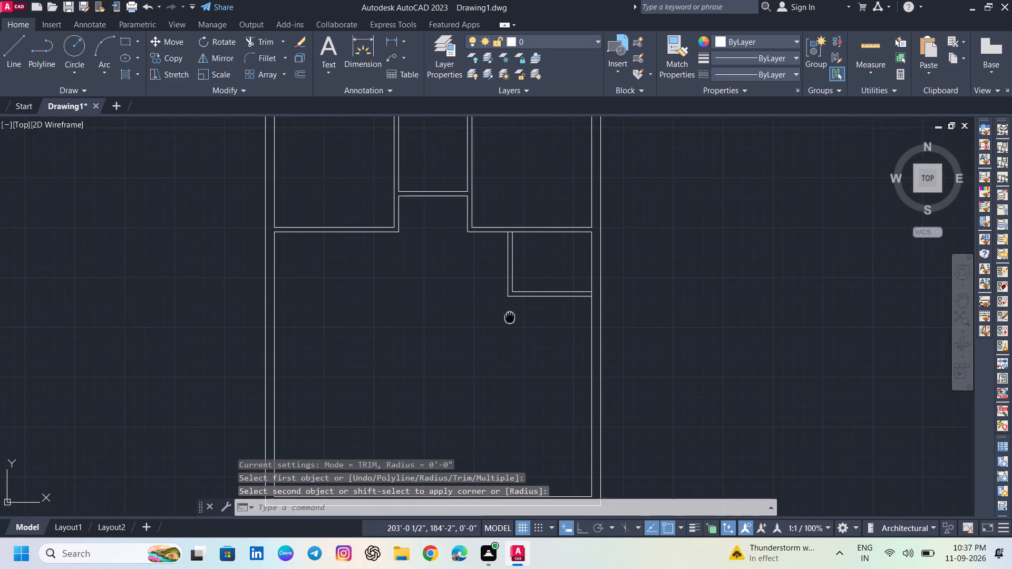
middle_click_drag(508, 307, 505, 294)
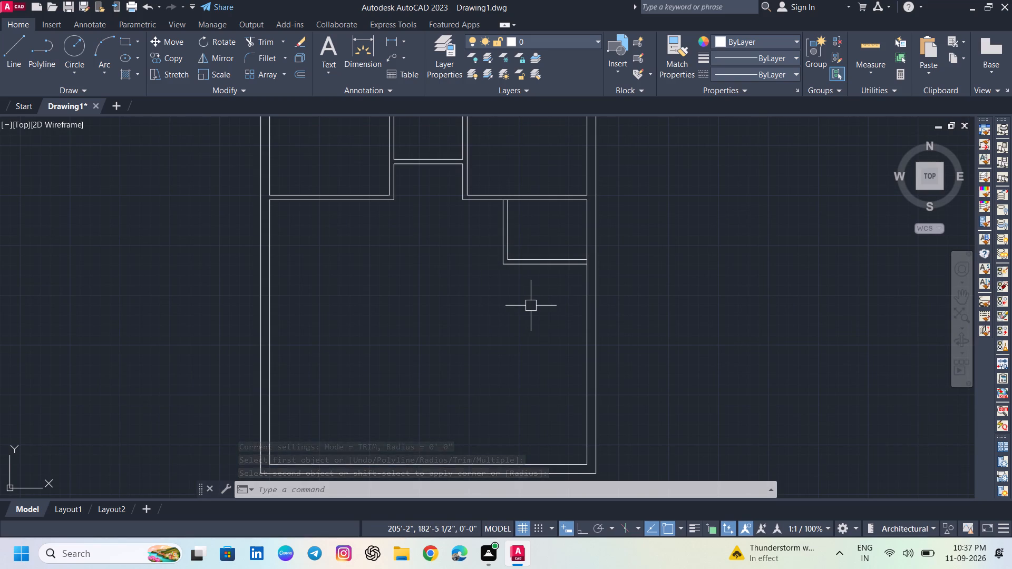
key("o")
key("Return")
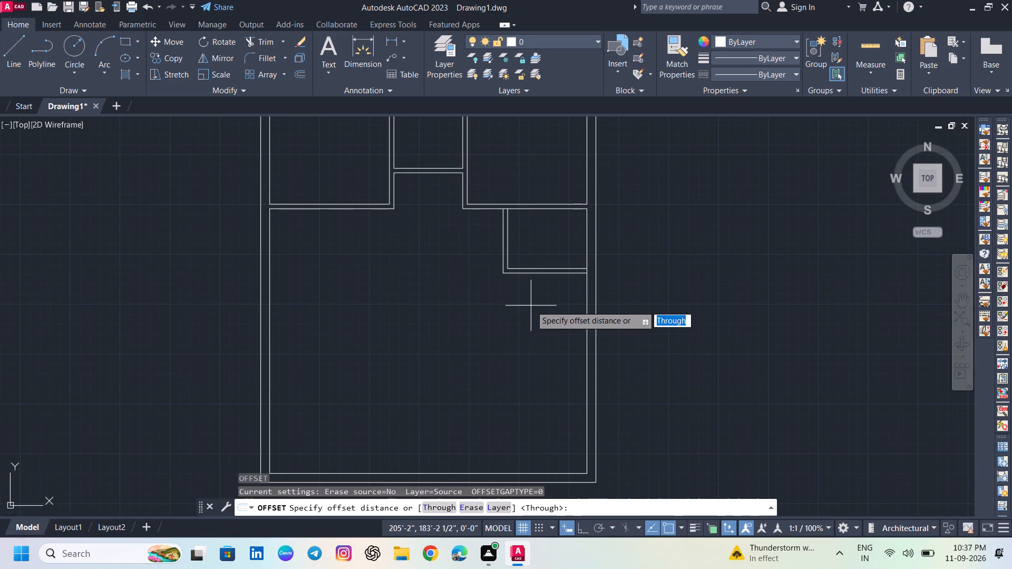
type("10'")
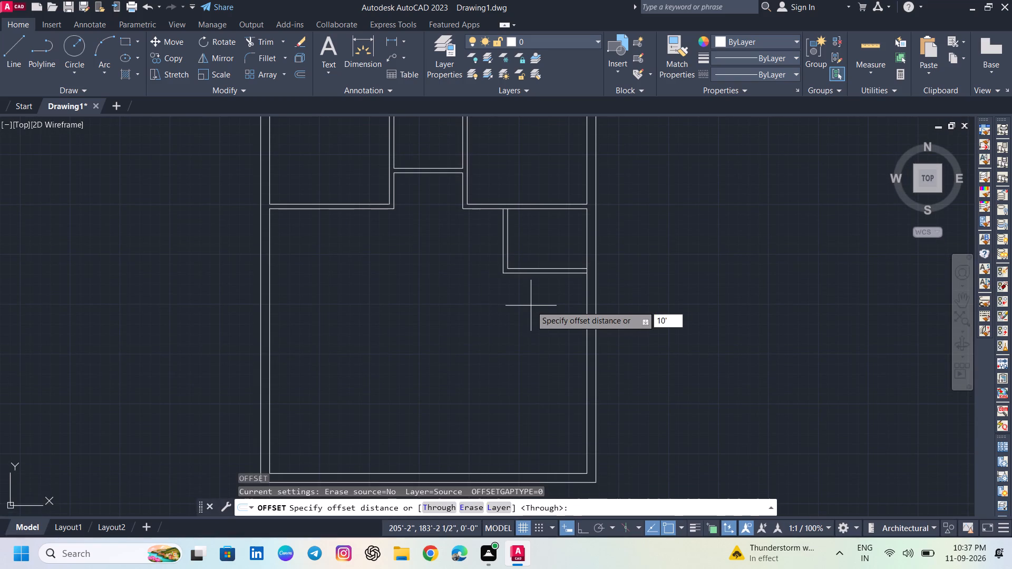
key("Return")
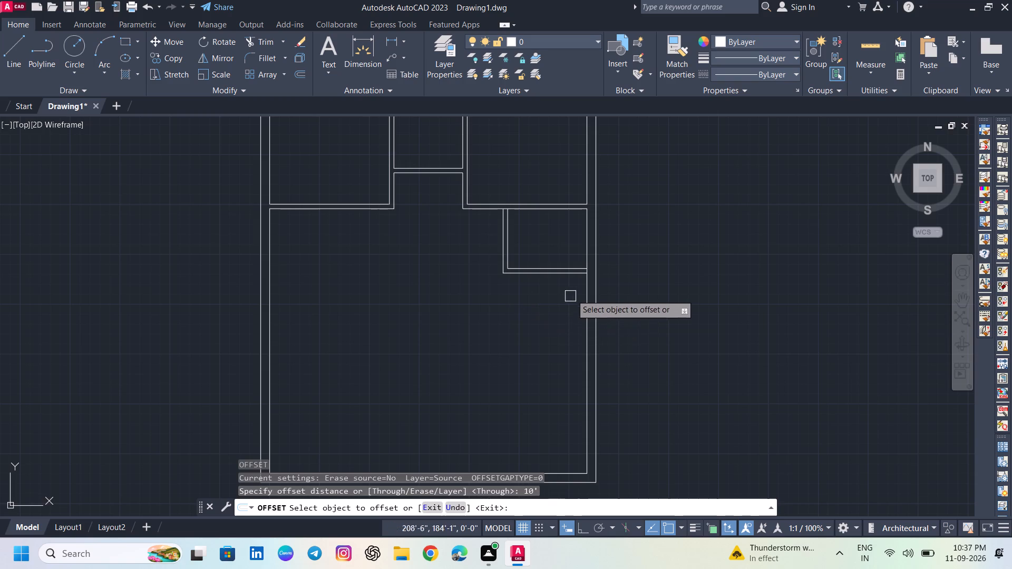
left_click(568, 277)
left_click(560, 315)
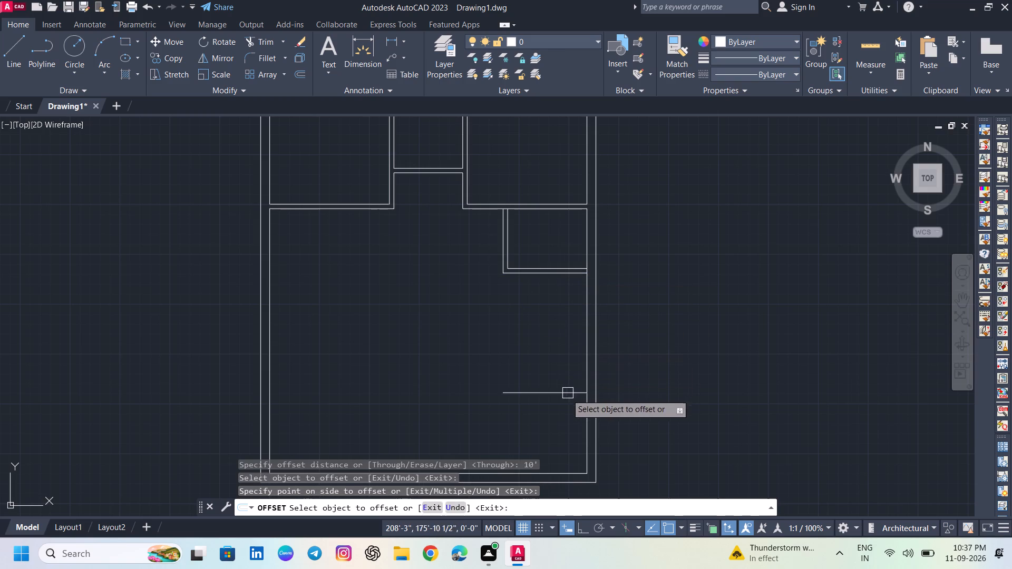
left_click_drag(567, 394, 567, 399)
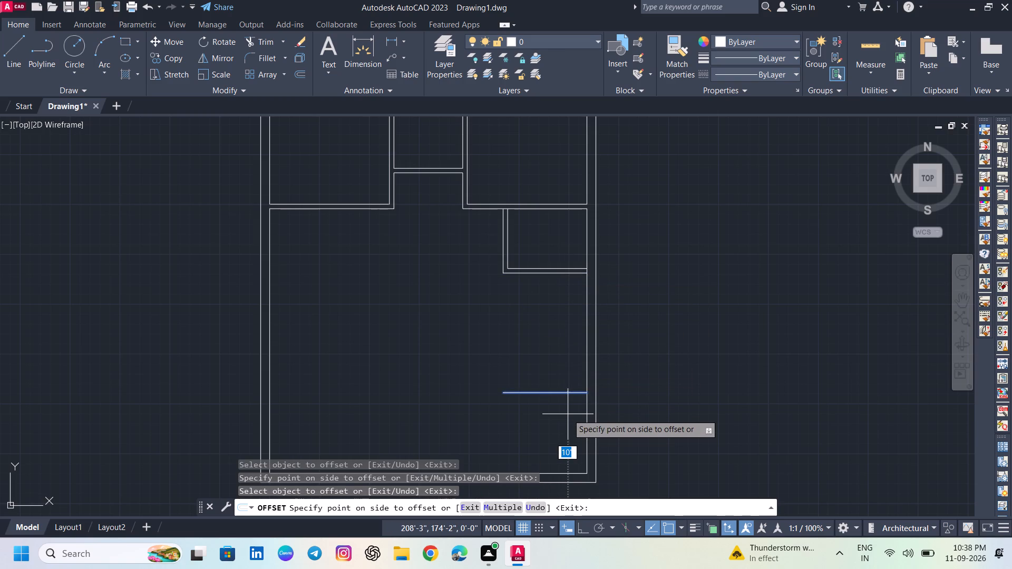
type("9\"")
key("Return")
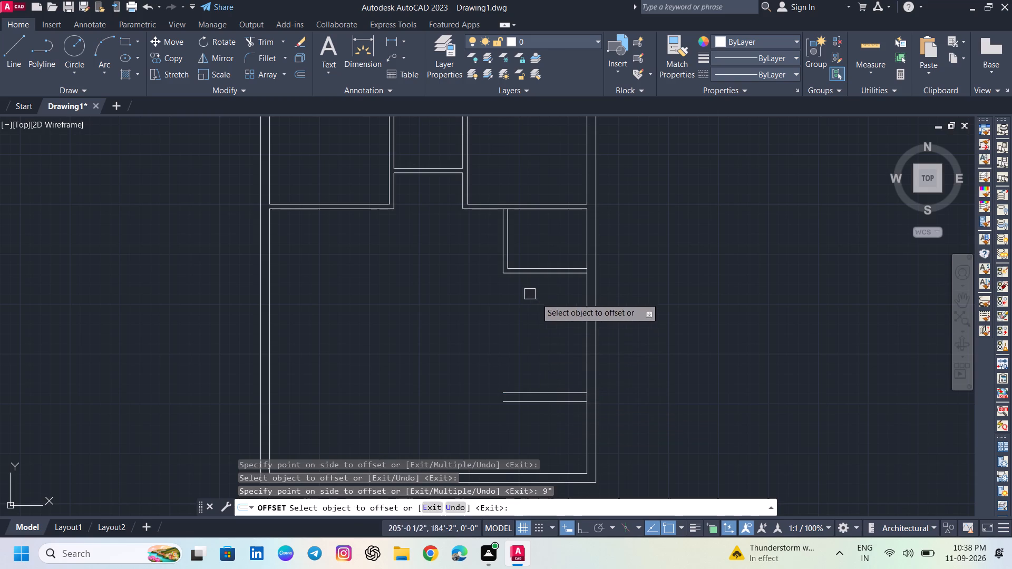
Offset the right wall's inner line 10' to the left, and offset the new line 4.5" further left.
left_click(585, 318)
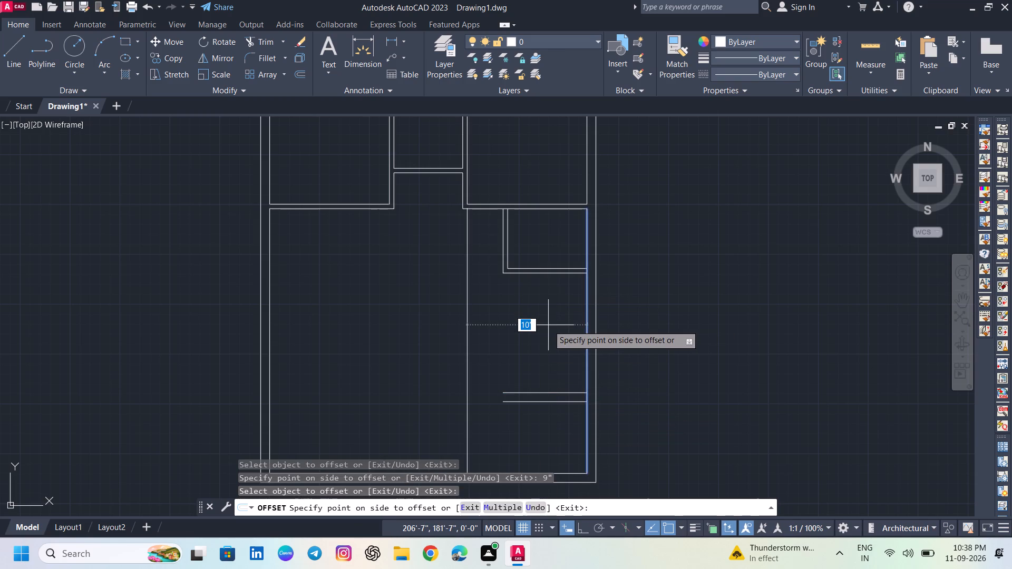
left_click(508, 374)
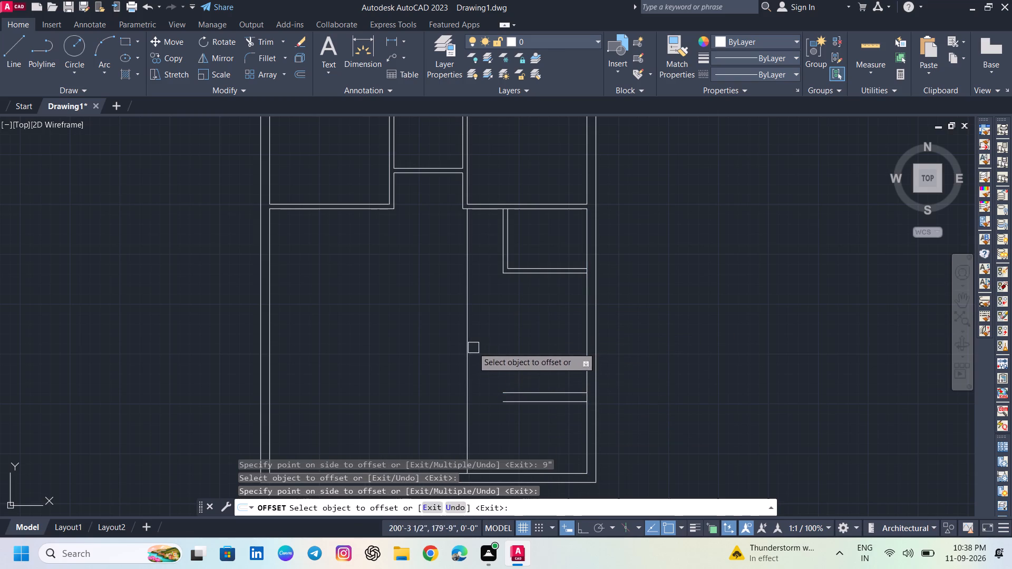
left_click_drag(468, 346, 462, 347)
type("4.5\"")
key("Return")
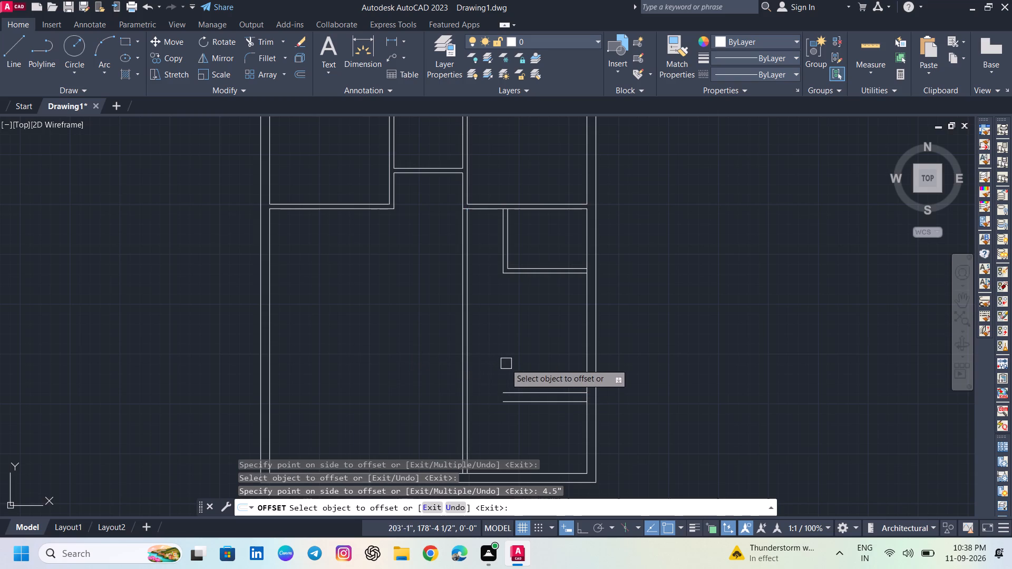
key("Escape")
Extend both lines of the 9" horizontal wall to the new vertical partition, taking the lower line to its outer face.
type("ex")
key("Return")
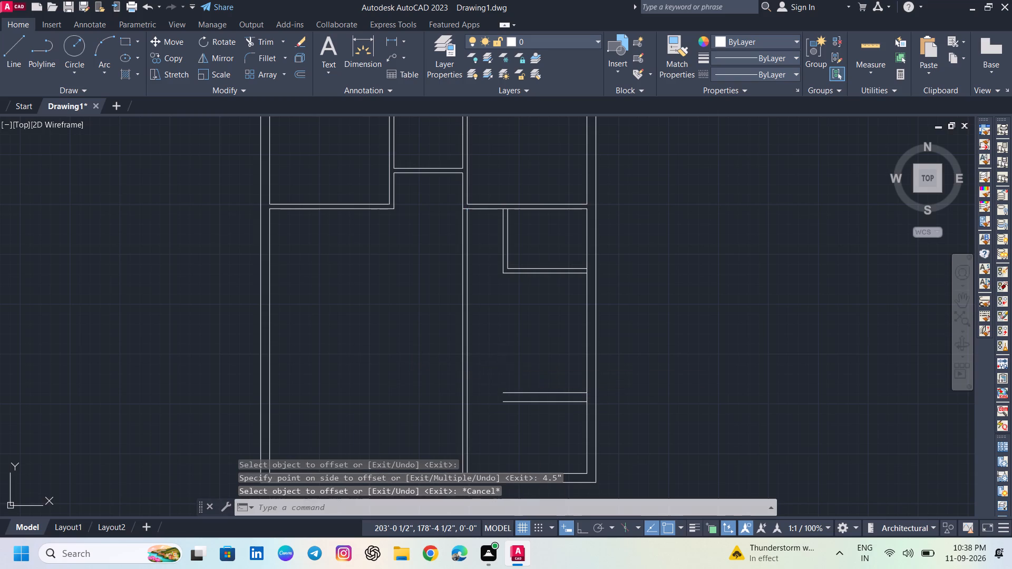
left_click(509, 363)
left_click(525, 425)
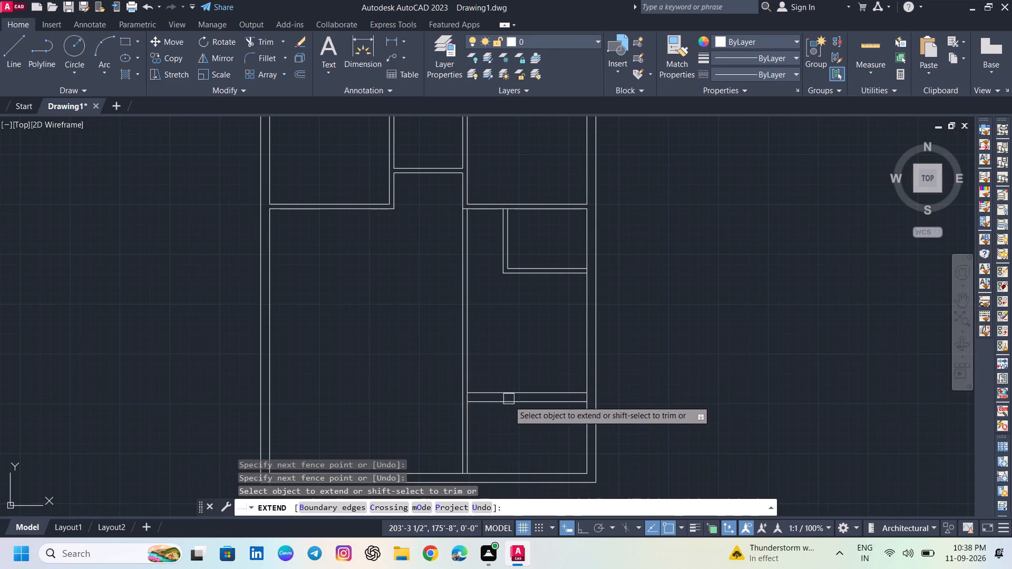
left_click(509, 403)
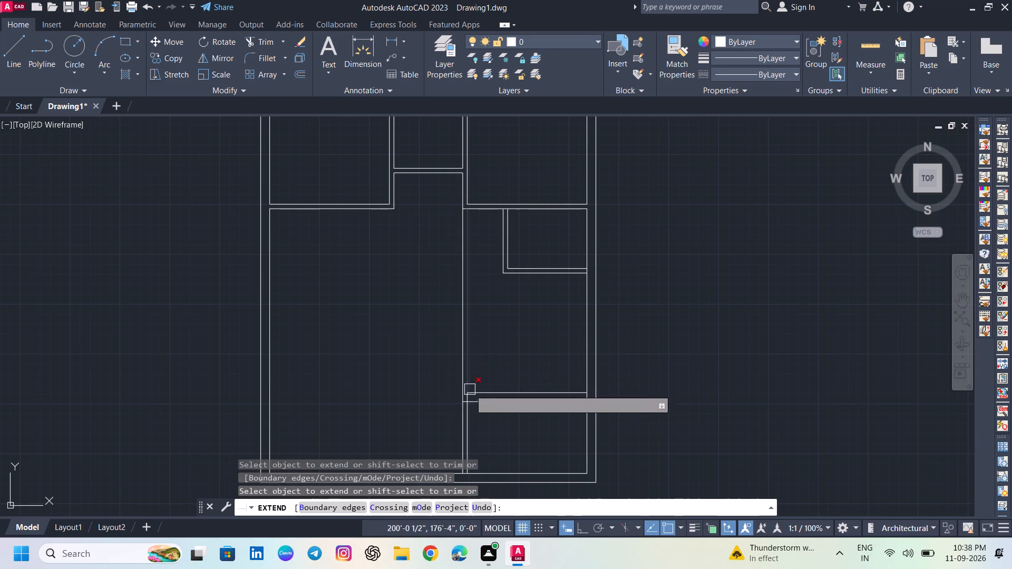
Trim the vertical partition's inner line across the 9" wall's thickness and both of its lines below that wall.
scroll(470, 390, "up", 5, "shift")
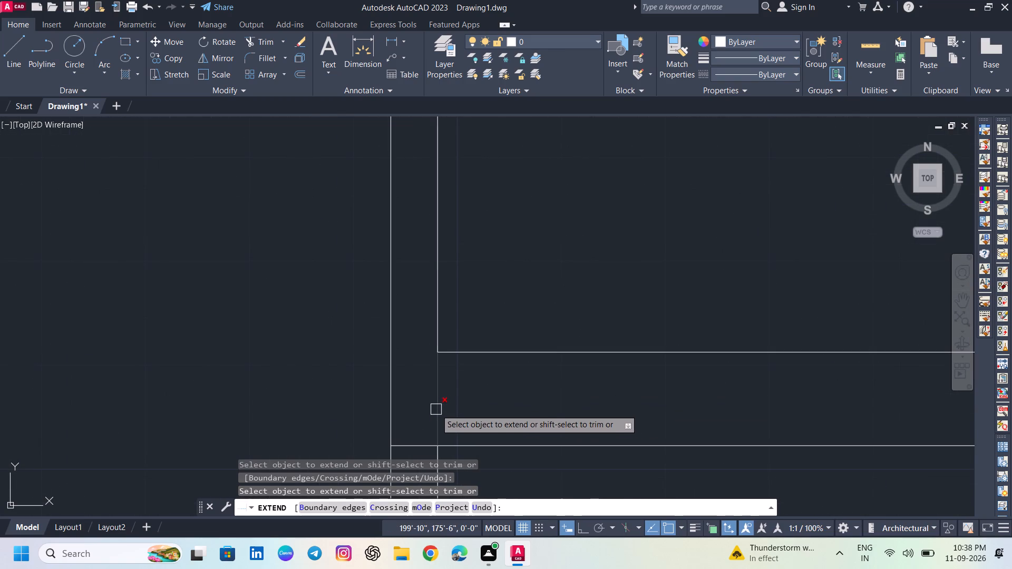
left_click(436, 409, "shift")
scroll(435, 414, "down", 2, "shift")
middle_click_drag(439, 418, 436, 339, "shift")
scroll(456, 406, "down", 2)
middle_click_drag(472, 436, 461, 371)
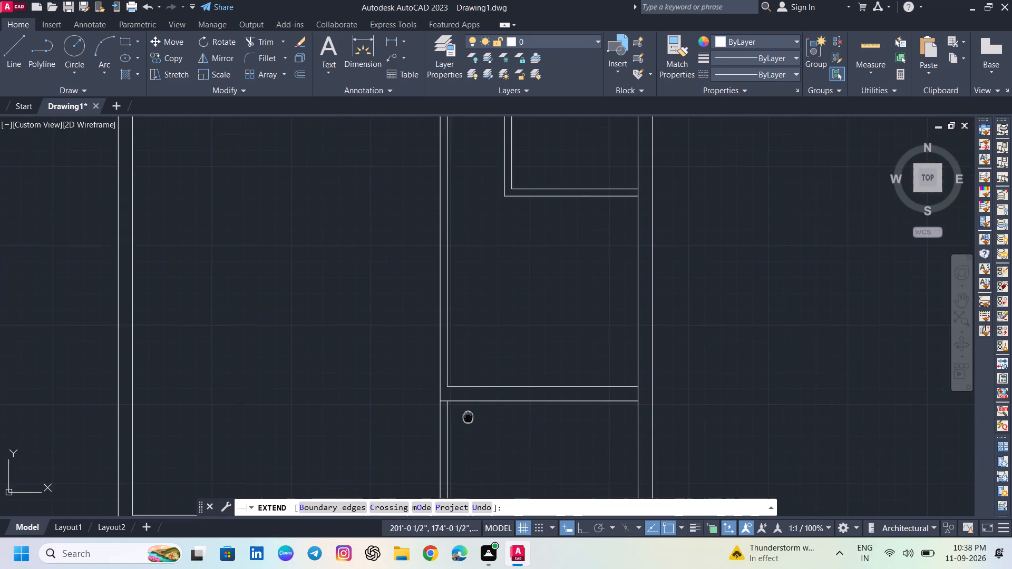
middle_click_drag(461, 371, 454, 317)
left_click_drag(468, 349, 325, 379, "shift")
scroll(369, 339, "down", 4)
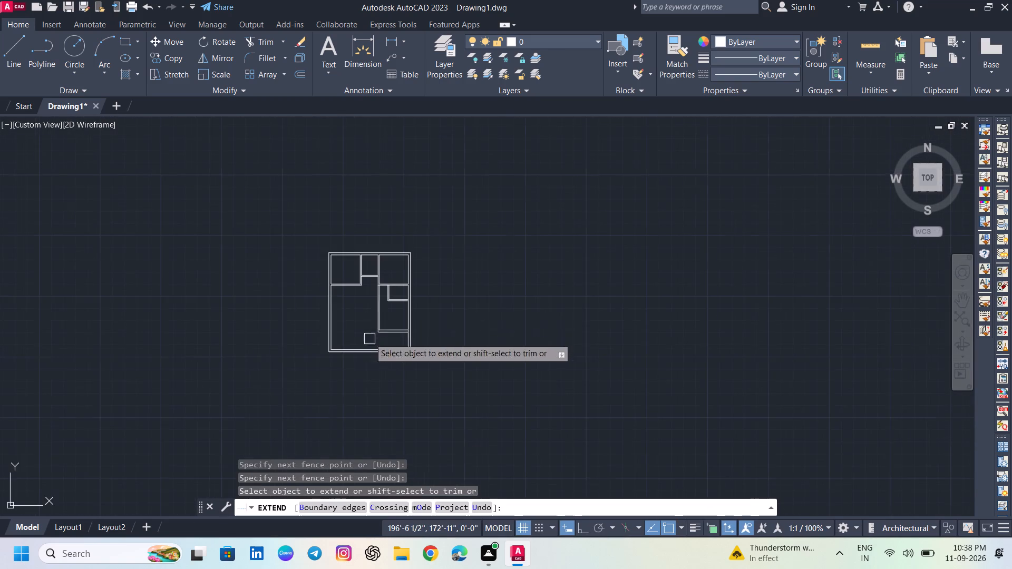
Extend the small room's two lower partition lines to the long vertical partition, taking the upper line to its outer face.
middle_click_drag(384, 315, 401, 339)
scroll(395, 316, "up", 3)
scroll(429, 350, "up", 1)
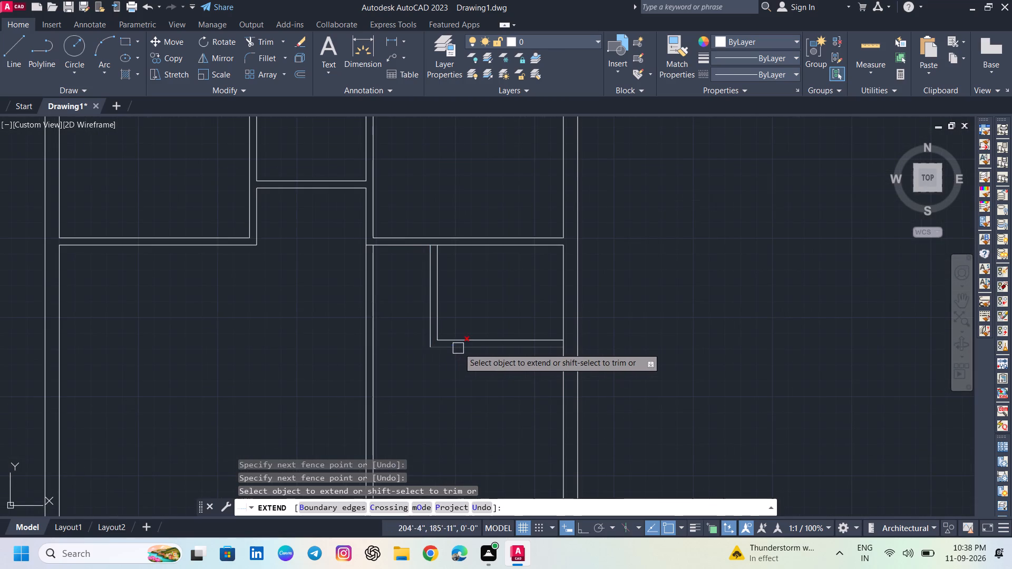
left_click(452, 349)
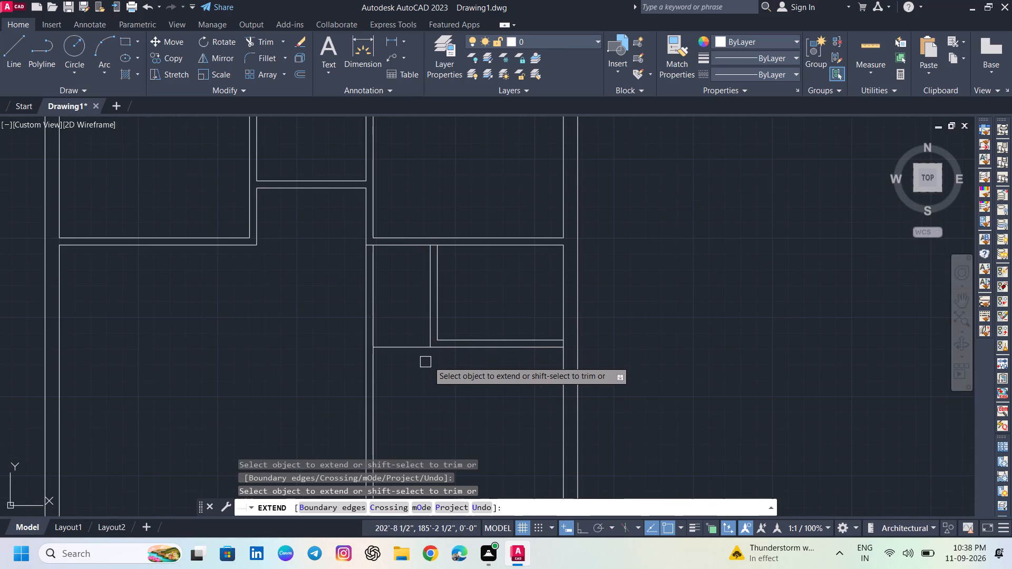
left_click(450, 340)
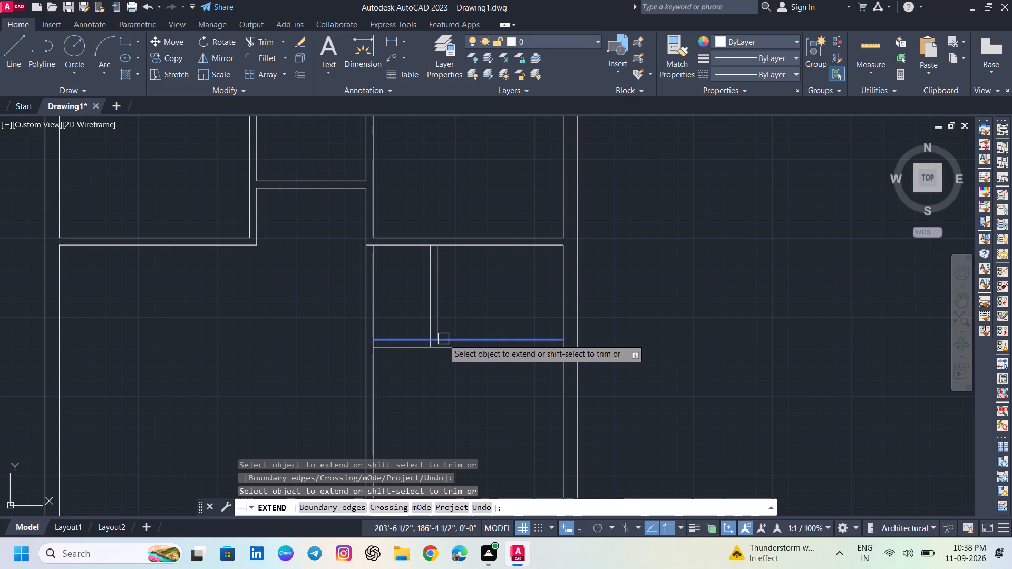
left_click(443, 339)
left_click(406, 340)
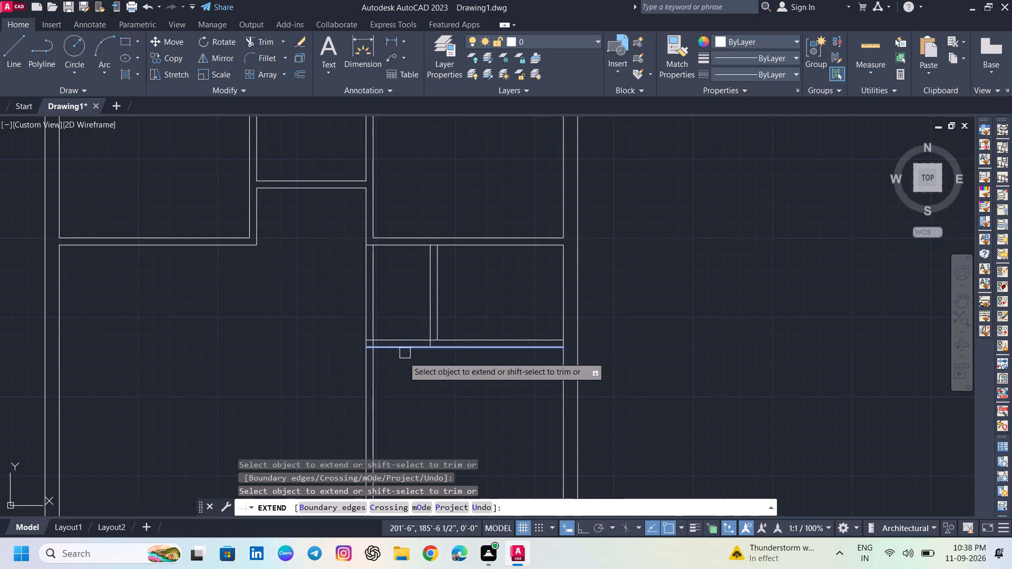
Trim the long vertical partition's lines above the extended horizontal partition and its inner line across the partition's thickness.
scroll(392, 364, "up", 4, "shift")
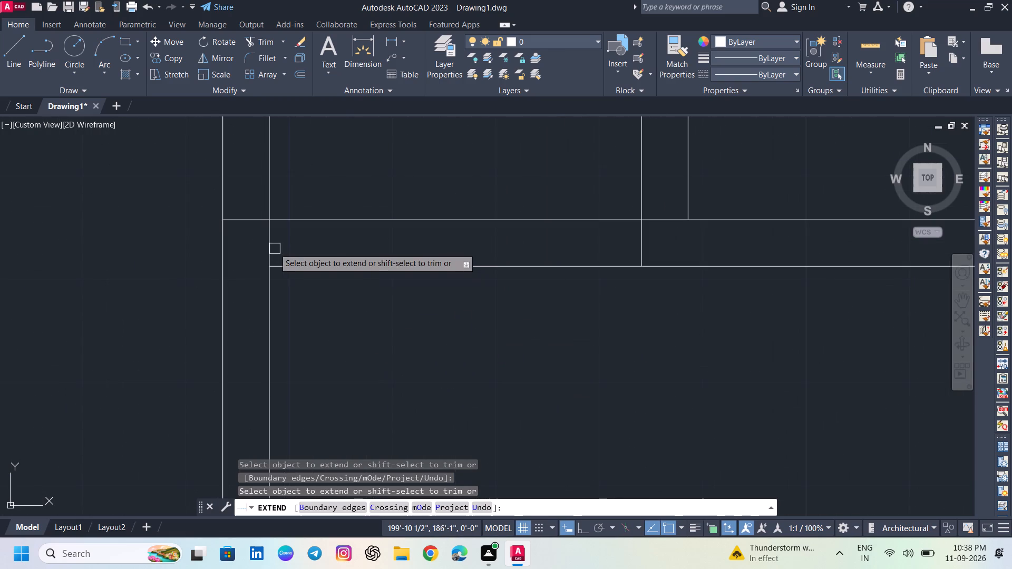
left_click(271, 248, "shift")
left_click(302, 180)
left_click(216, 189)
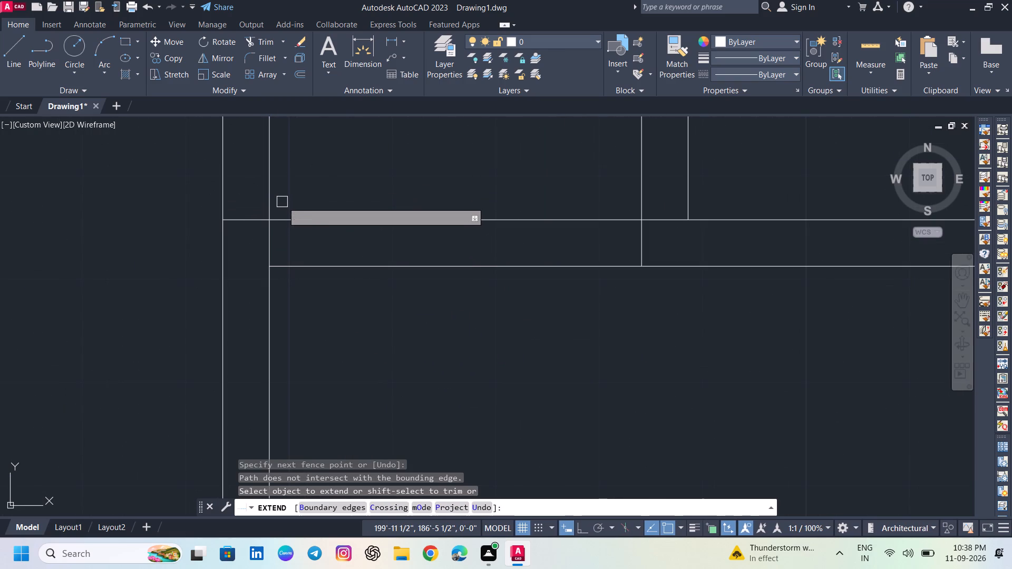
left_click_drag(288, 193, 197, 193, "shift")
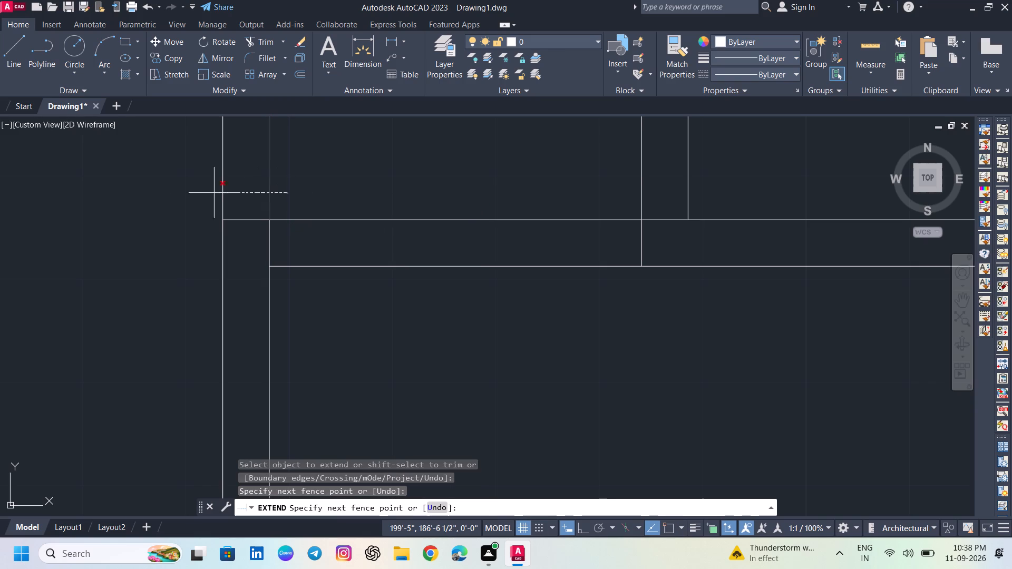
left_click_drag(197, 193, 190, 193, "shift")
left_click(269, 236, "shift")
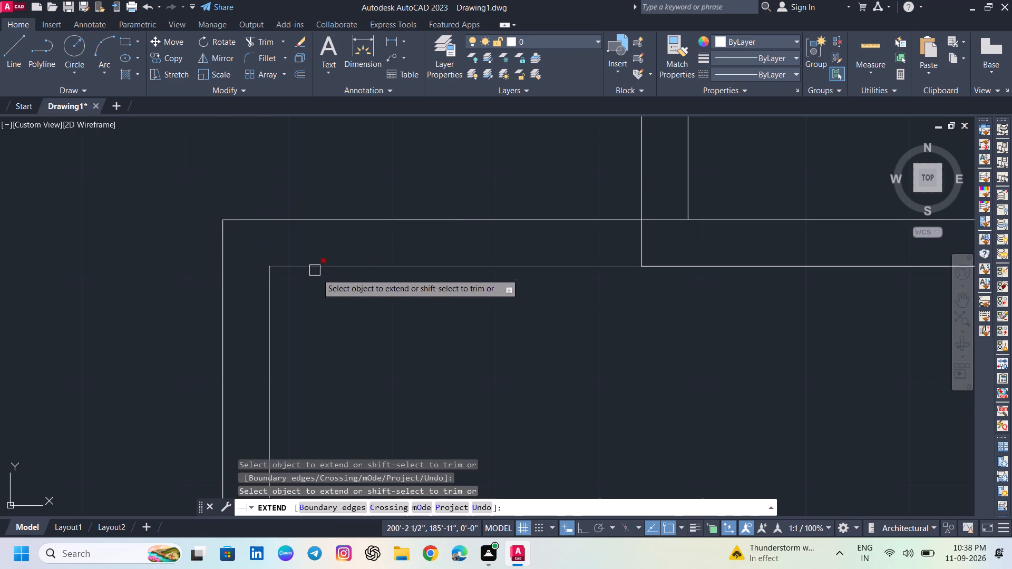
Trim the short vertical partition's overlapping line and the horizontal wall faces between its two lines, opening its junctions above and below.
scroll(333, 278, "down", 3)
scroll(421, 273, "up", 3)
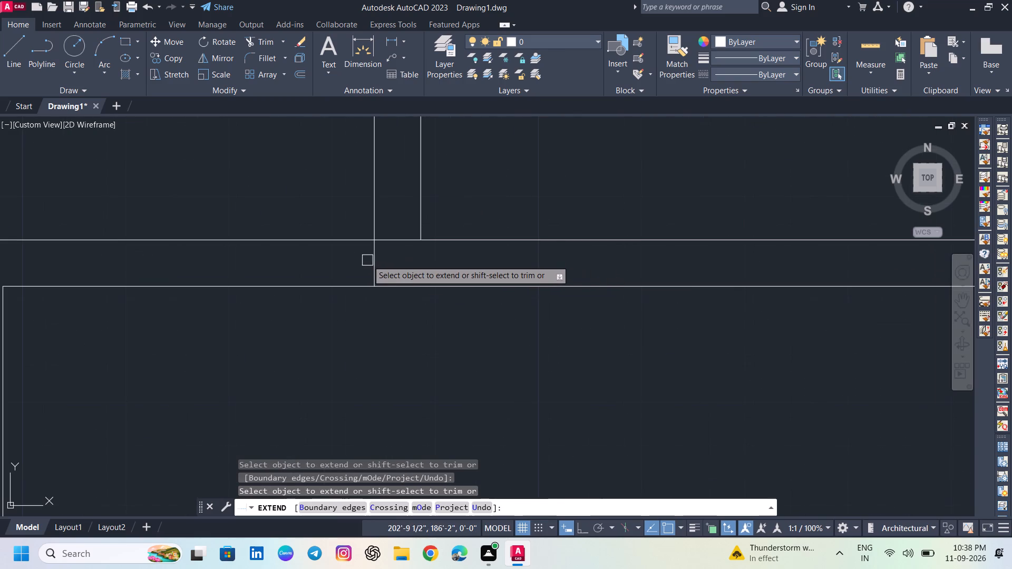
left_click(377, 260, "shift")
left_click(392, 240, "shift")
scroll(392, 243, "down", 4, "shift")
middle_click_drag(395, 252, 406, 273)
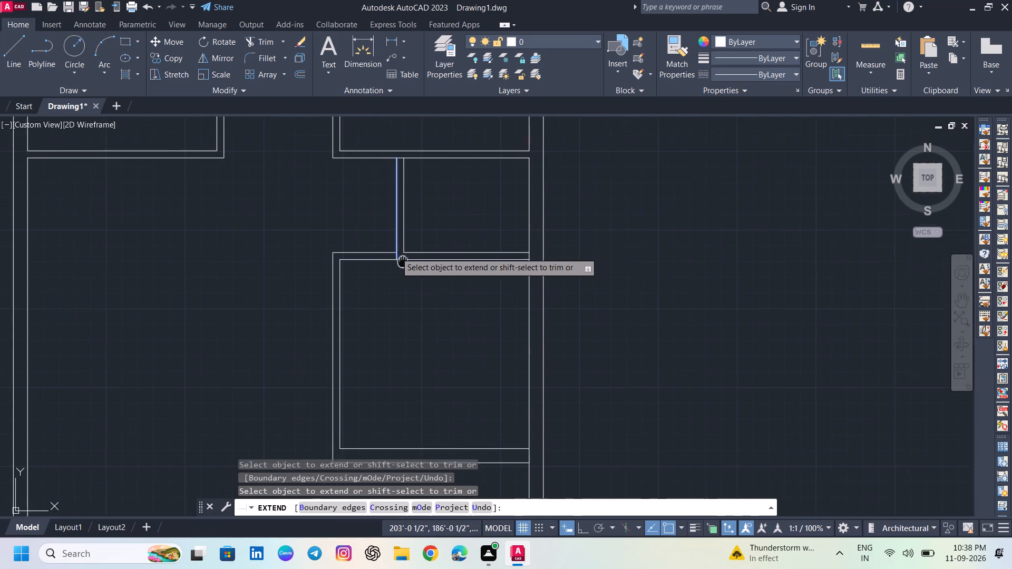
middle_click_drag(406, 273, 413, 314)
scroll(402, 215, "up", 4)
left_click(437, 208, "shift")
scroll(439, 221, "down", 6)
scroll(503, 233, "up", 5)
scroll(419, 251, "down", 5)
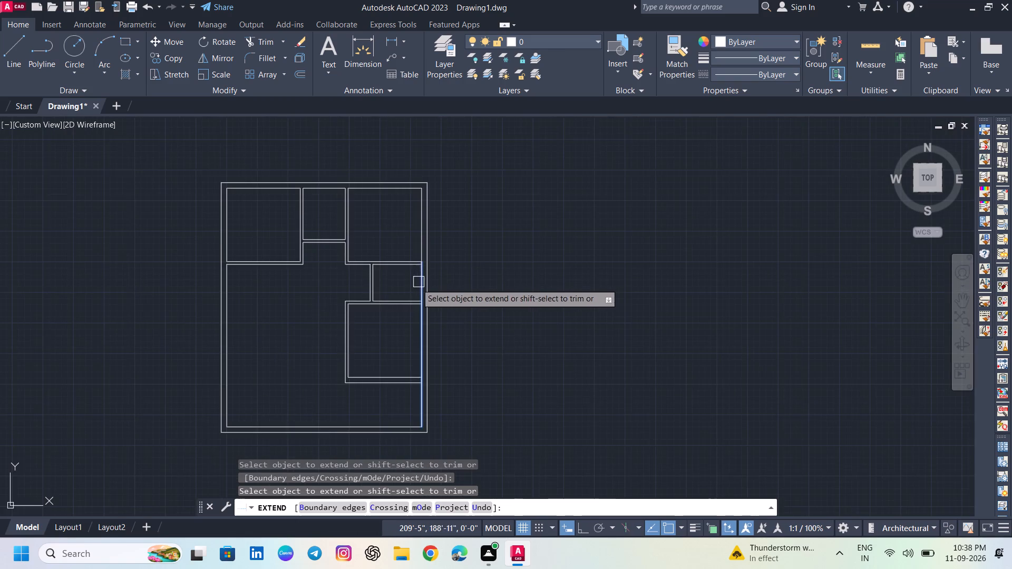
middle_click_drag(416, 284, 416, 240)
key("Escape")
Trim the east outer wall's inner line across the thickness of the lower 9" horizontal wall.
scroll(406, 295, "up", 2)
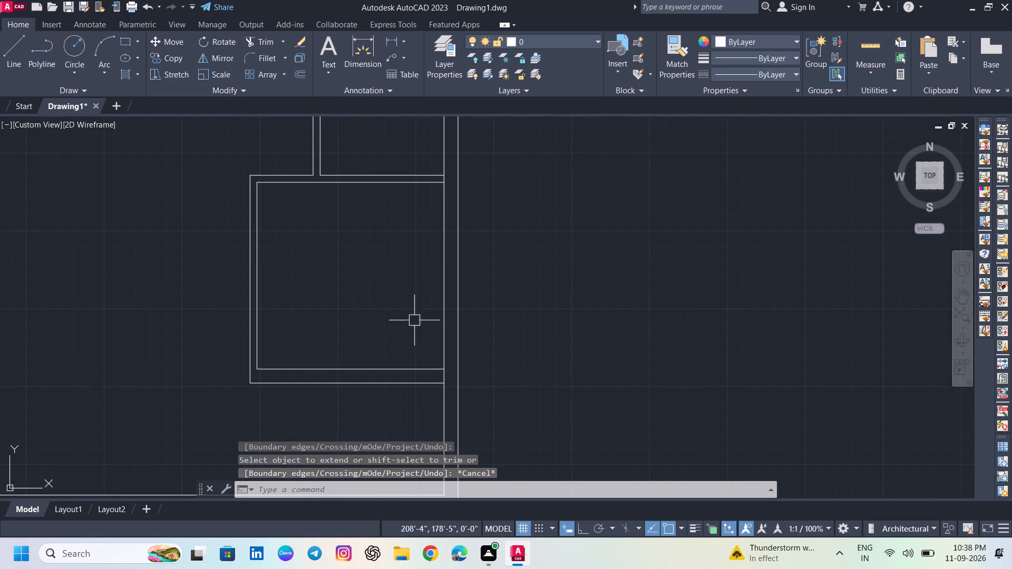
key("space")
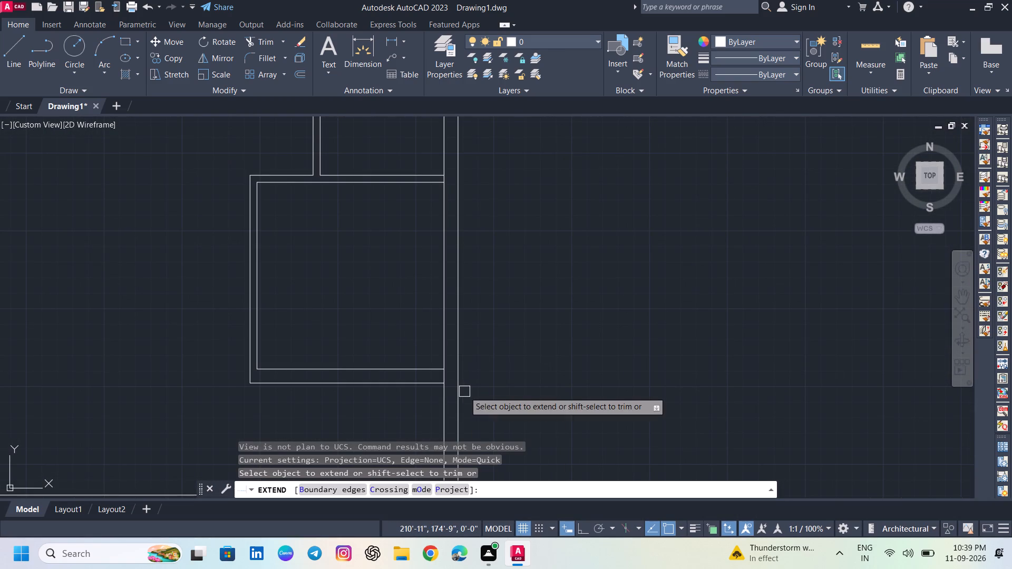
left_click(440, 379, "shift")
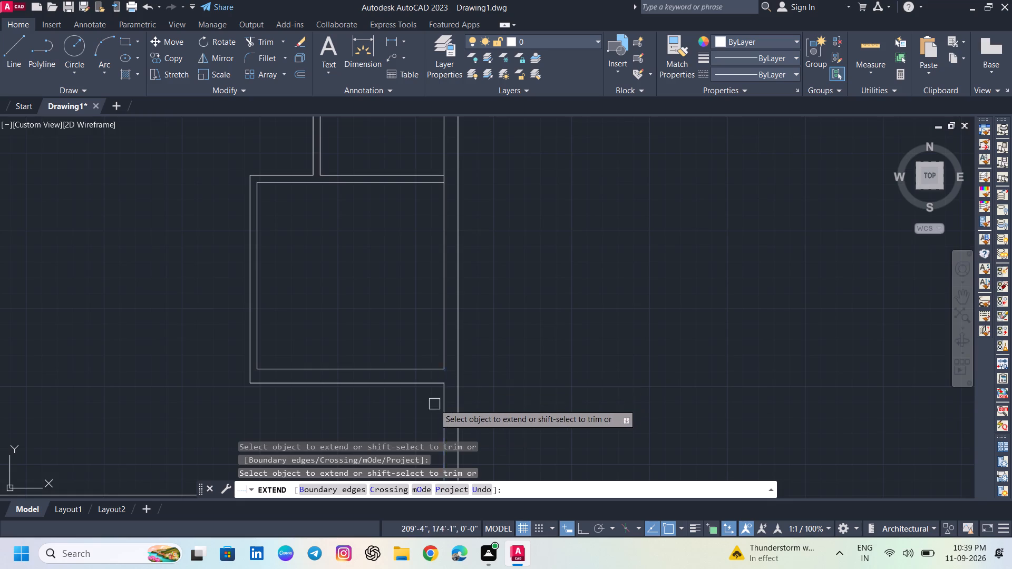
scroll(434, 405, "down", 2)
middle_click_drag(427, 407, 423, 328)
key("Escape")
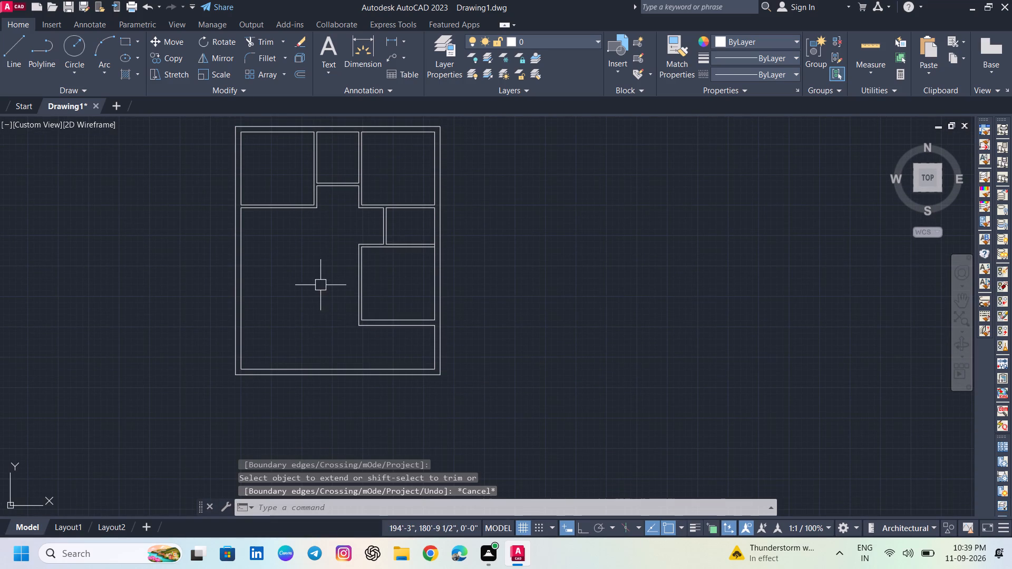
Extend both lines of the lower 9" horizontal wall west to the outer wall's inner face.
scroll(313, 310, "up", 1)
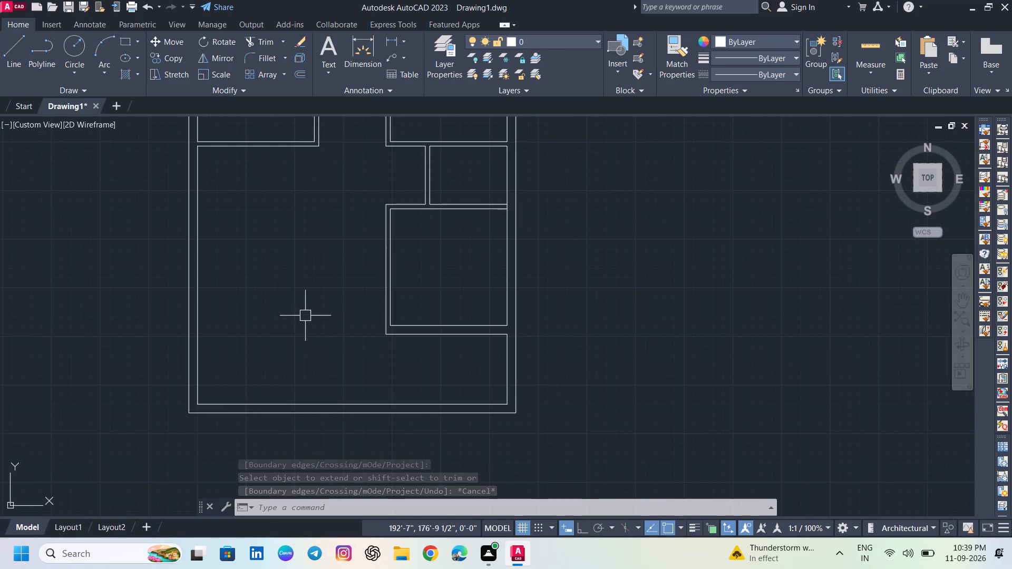
middle_click_drag(391, 336, 404, 333)
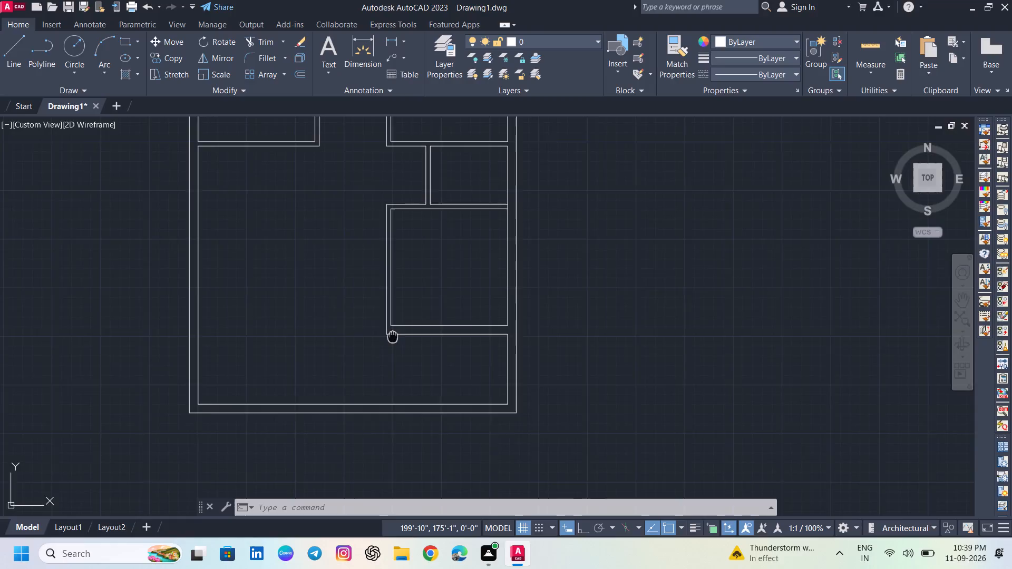
middle_click_drag(404, 333, 437, 296)
scroll(439, 296, "up", 1)
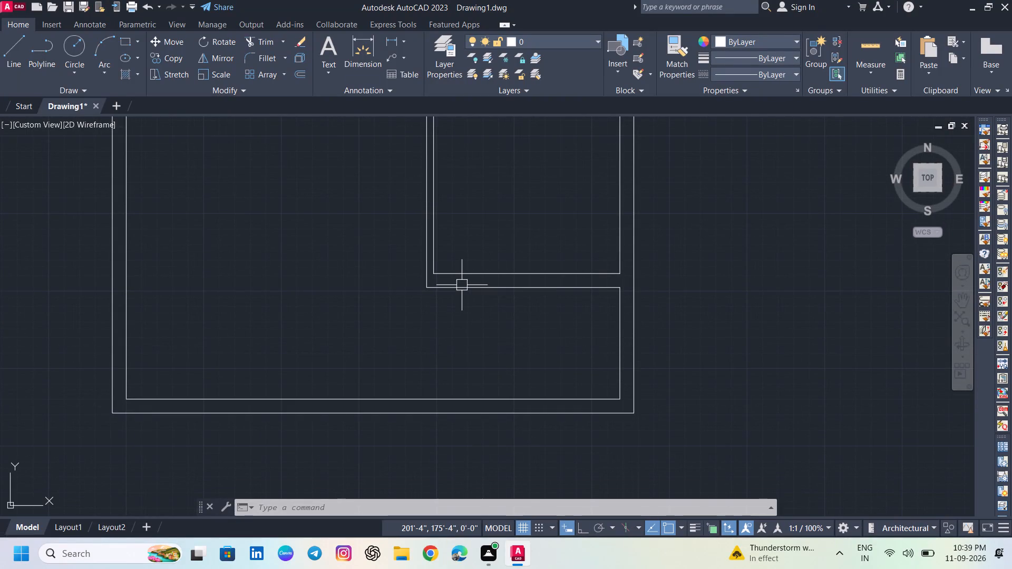
key("space")
left_click(463, 272)
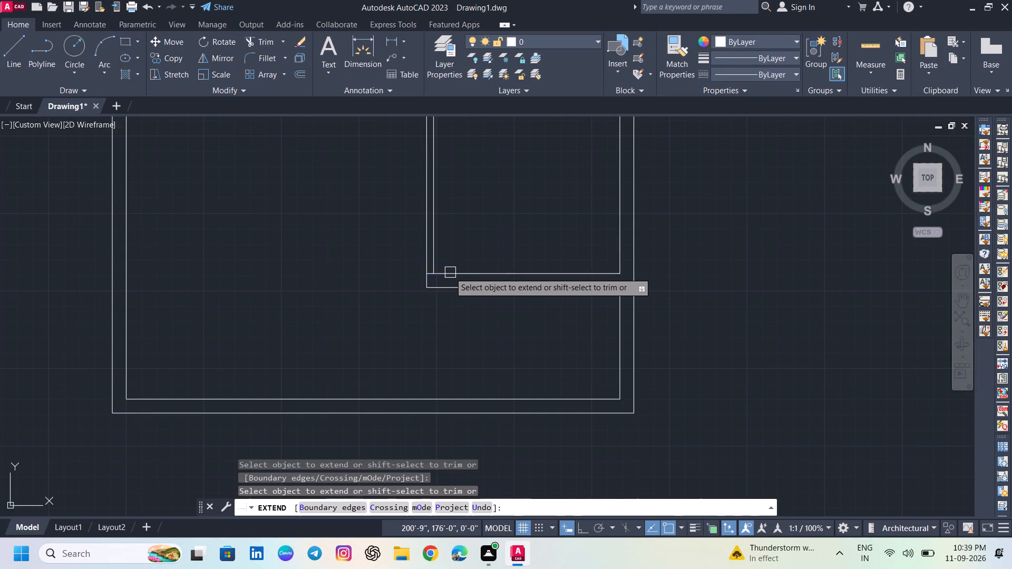
left_click(450, 272)
left_click(453, 290)
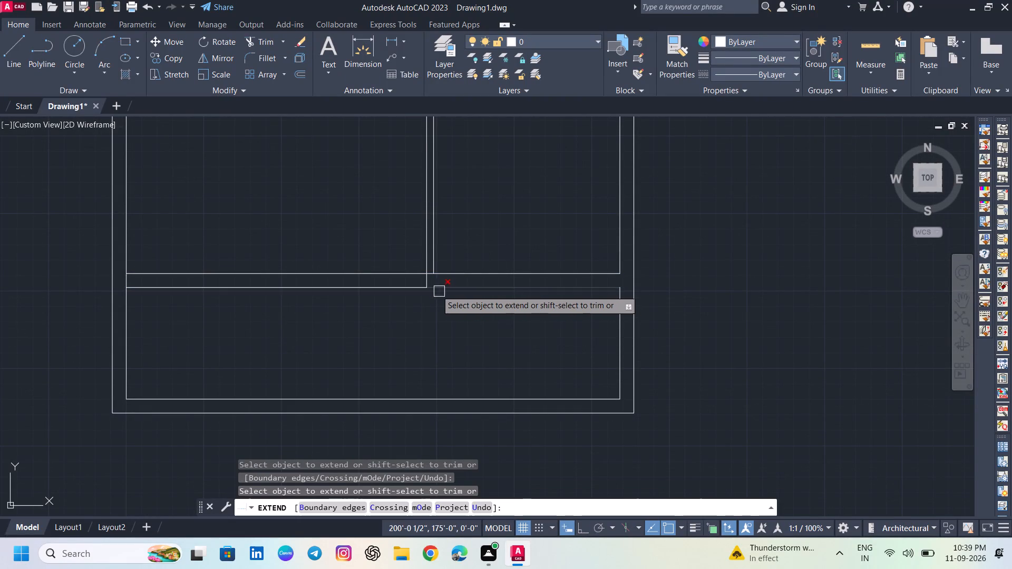
Trim the lines crossing the extended 9" wall's junctions with the vertical partition and the west outer wall.
scroll(429, 287, "up", 3, "shift")
left_click_drag(433, 213, 406, 265, "shift")
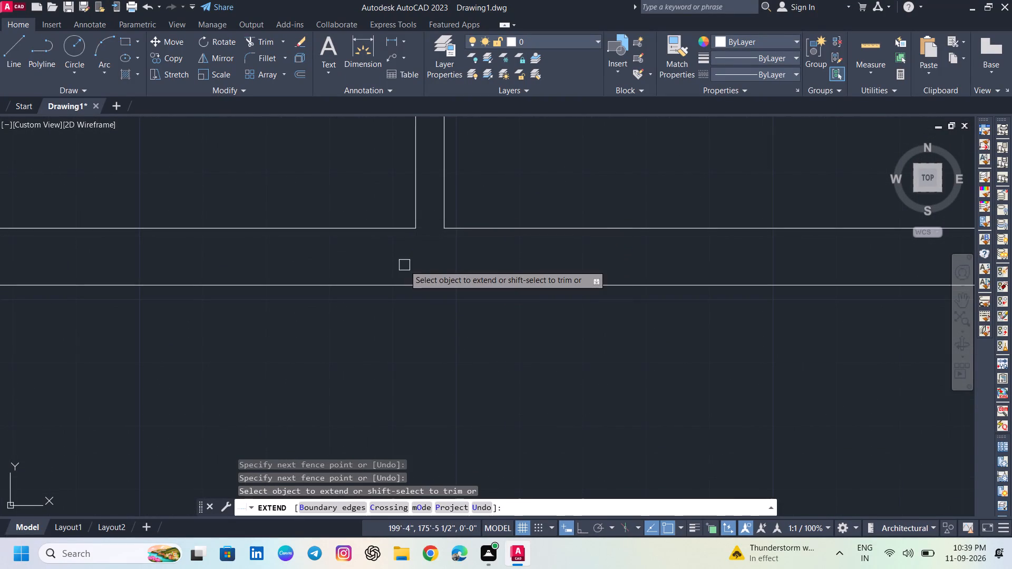
scroll(404, 265, "down", 3)
middle_click_drag(388, 303, 412, 343)
scroll(406, 341, "down", 2)
scroll(325, 343, "up", 2)
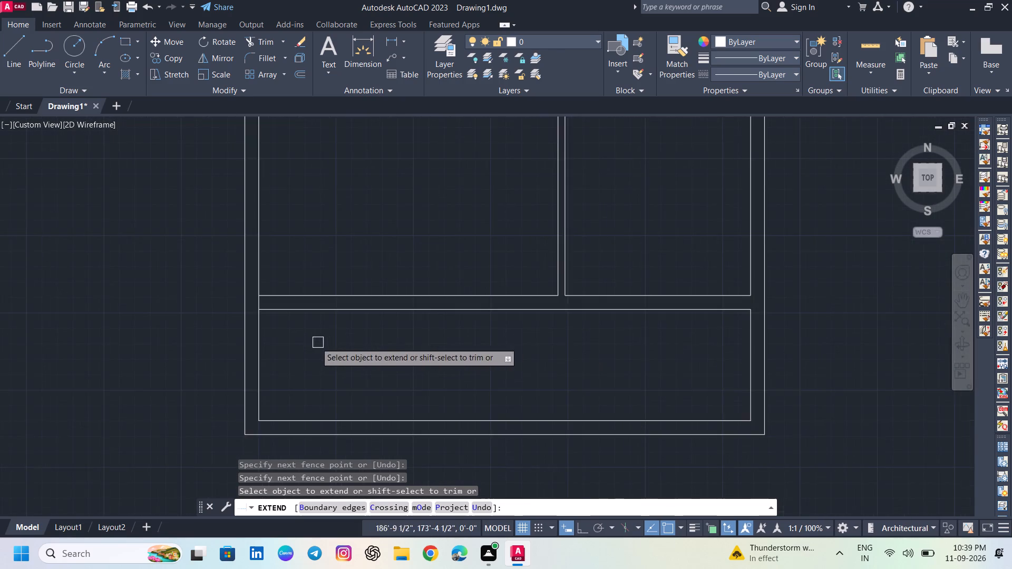
scroll(313, 342, "up", 2)
left_click(211, 261, "shift")
scroll(241, 293, "down", 2)
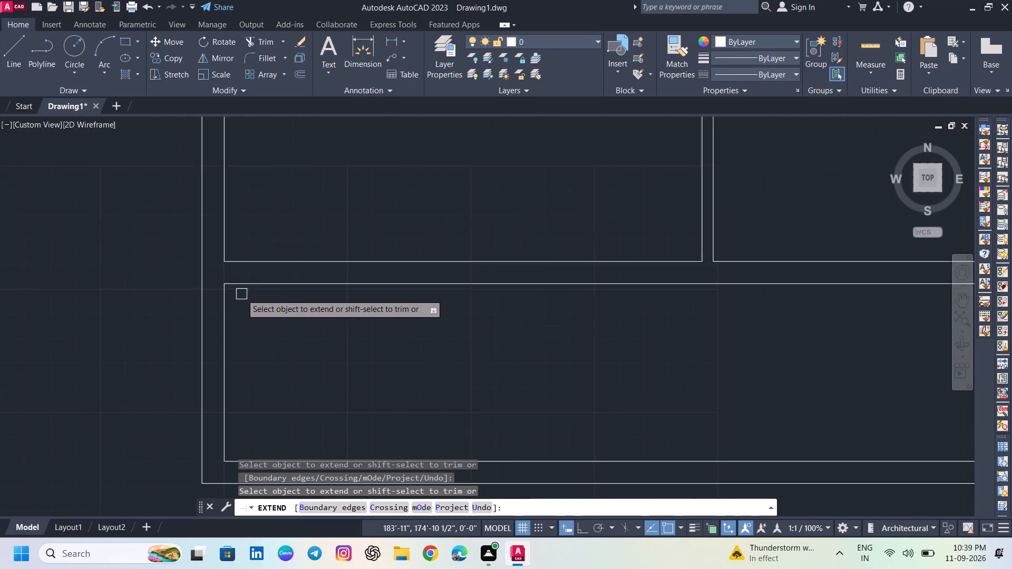
Draw a line across the south outer wall's thickness, from the inner southwest corner to the outer face.
scroll(244, 297, "down", 3)
scroll(289, 314, "down", 1)
middle_click_drag(312, 326, 384, 337)
scroll(359, 341, "up", 1)
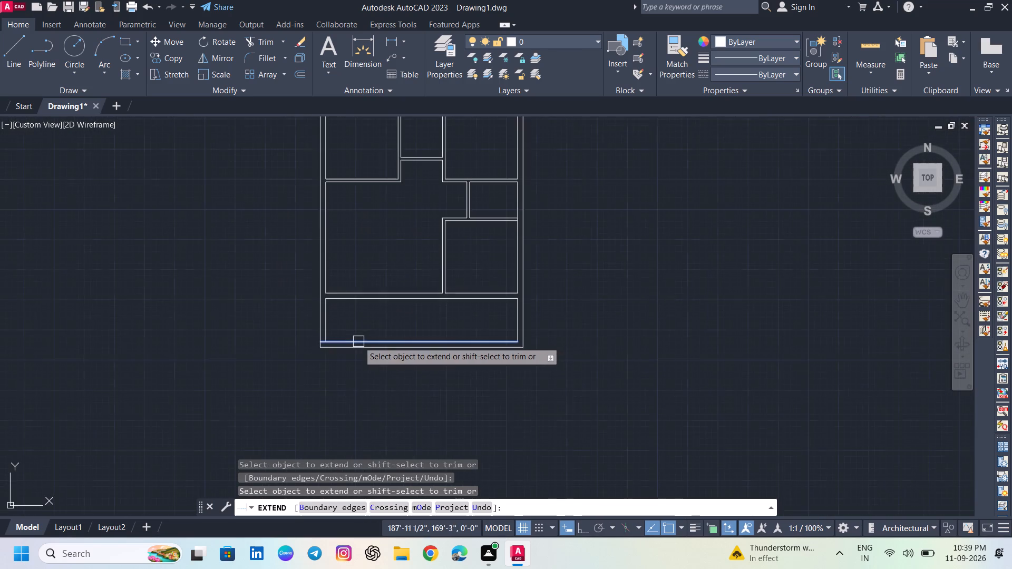
scroll(371, 352, "up", 3)
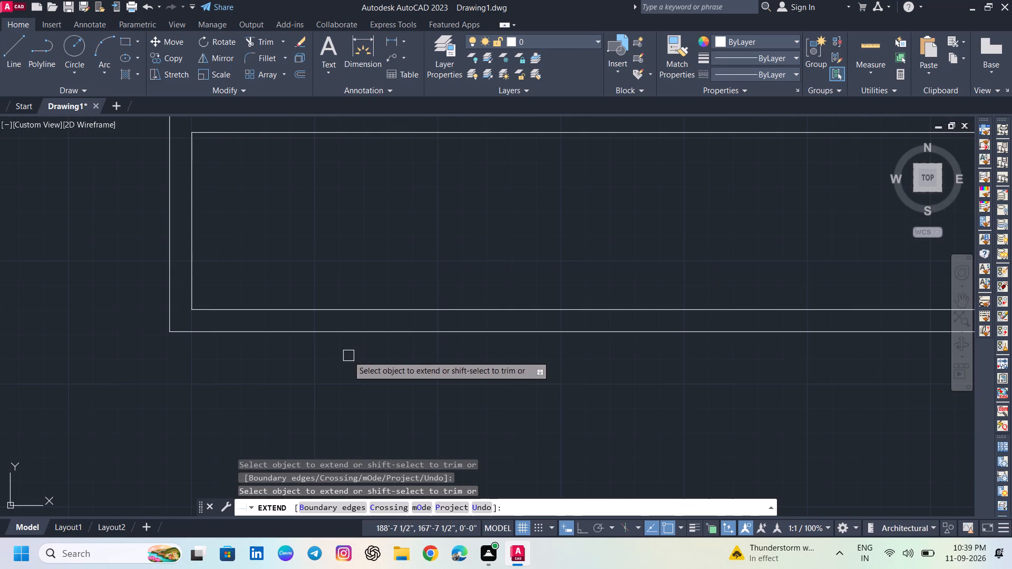
key("Escape")
key("l")
key("Return")
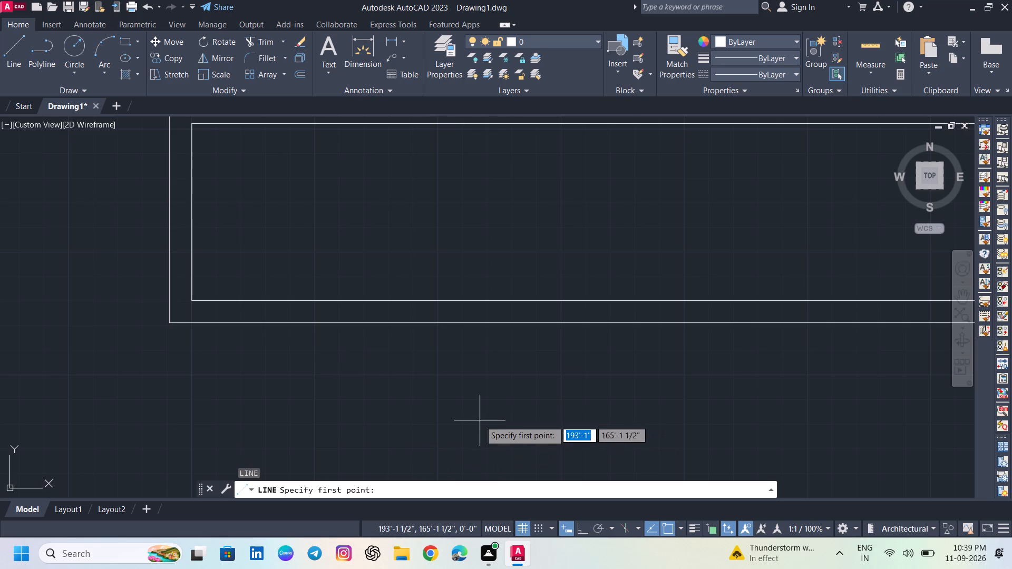
left_click(192, 300)
left_click(192, 321)
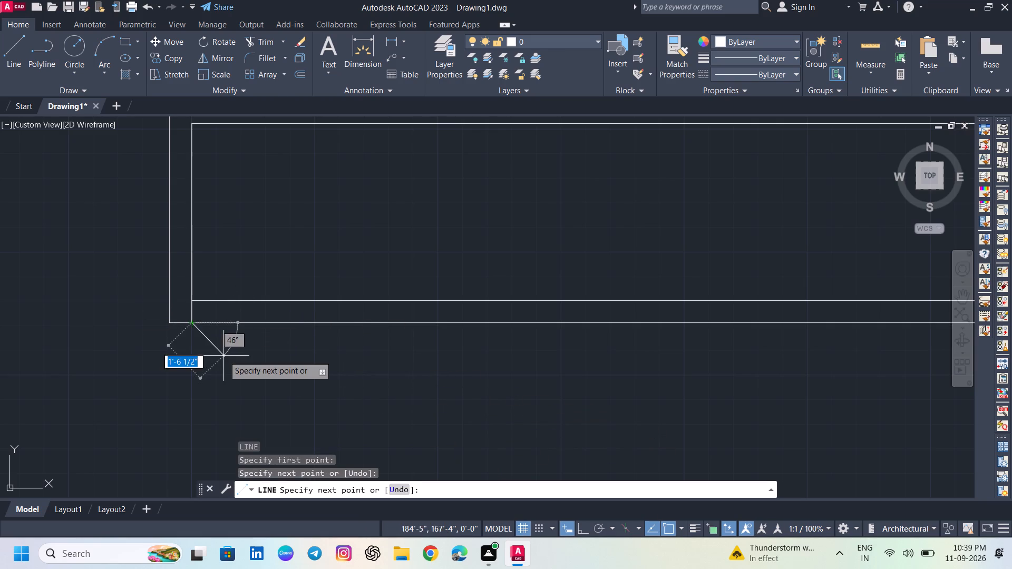
key("space")
Offset the short cross line 6' east along the south outer wall.
key("o")
key("Return")
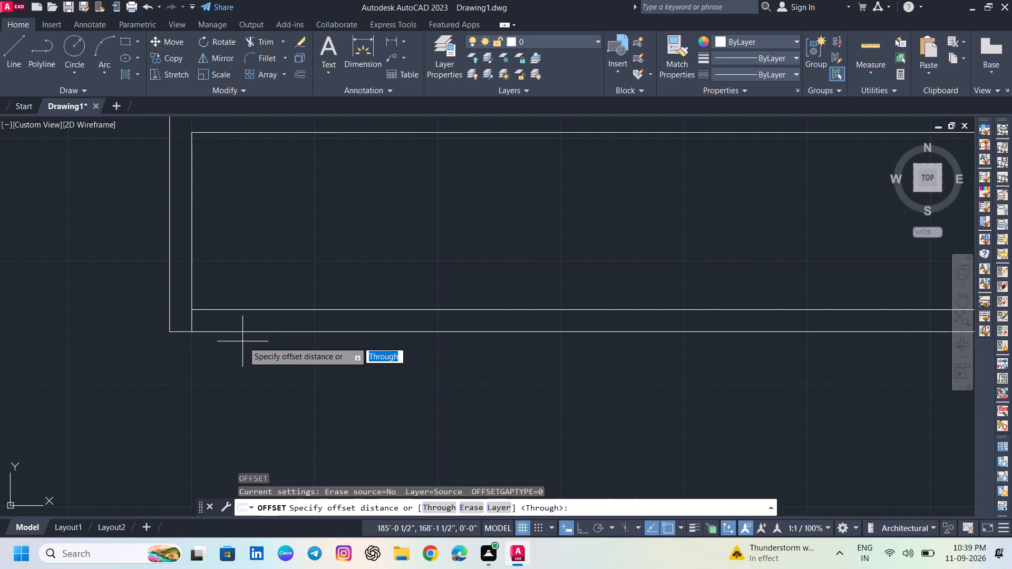
type("6'")
key("Return")
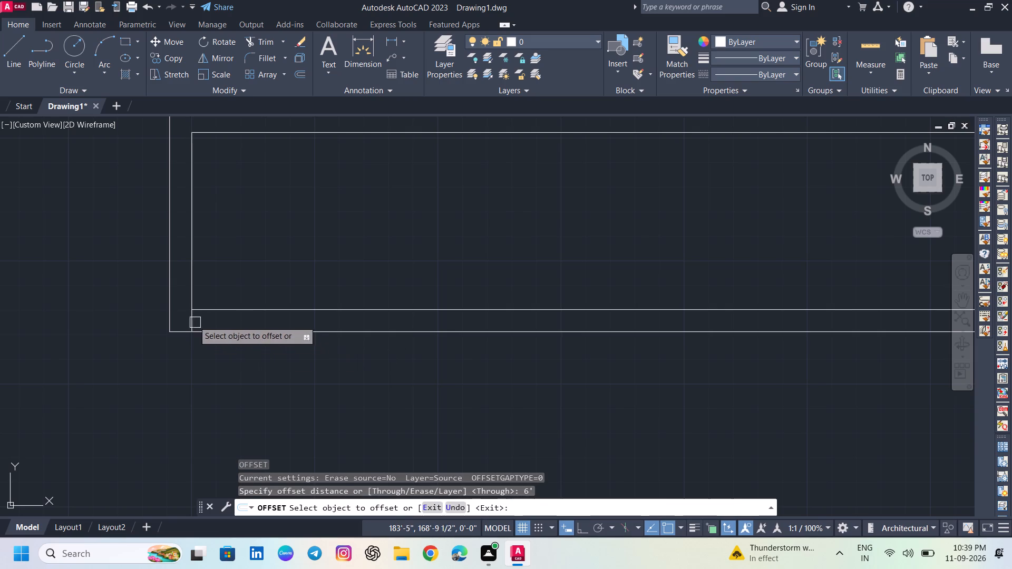
left_click(193, 321)
left_click(336, 322)
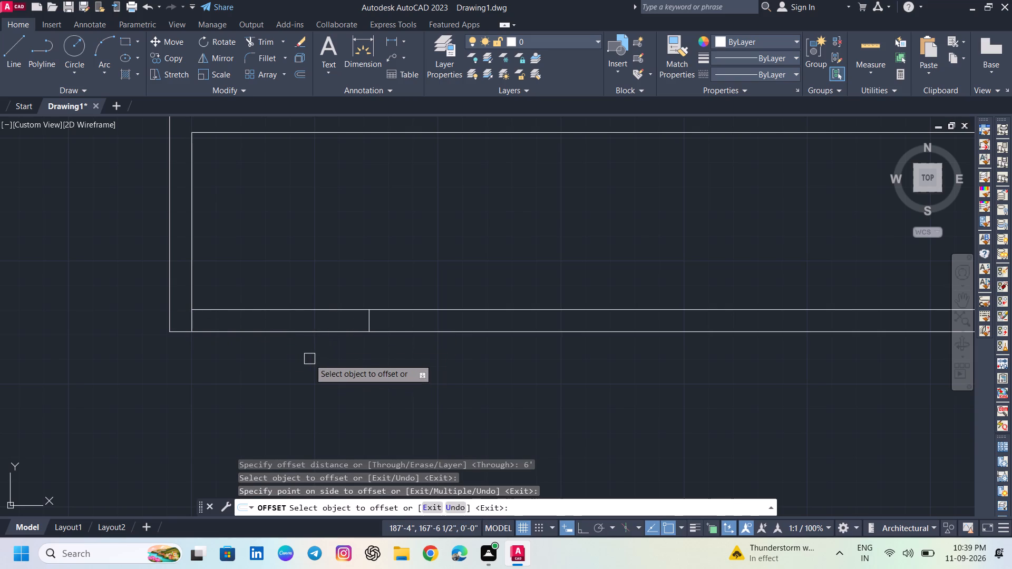
key("Escape")
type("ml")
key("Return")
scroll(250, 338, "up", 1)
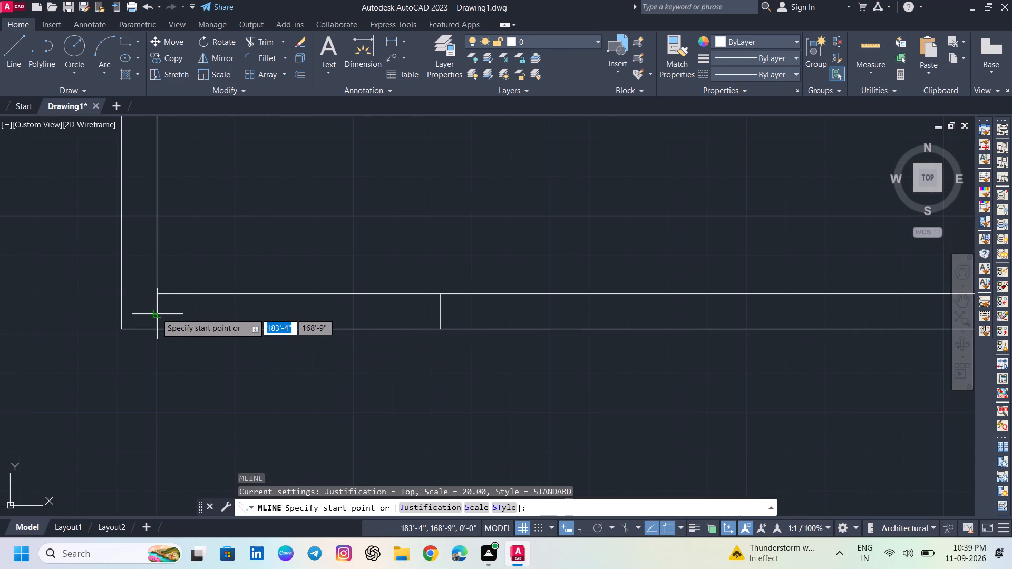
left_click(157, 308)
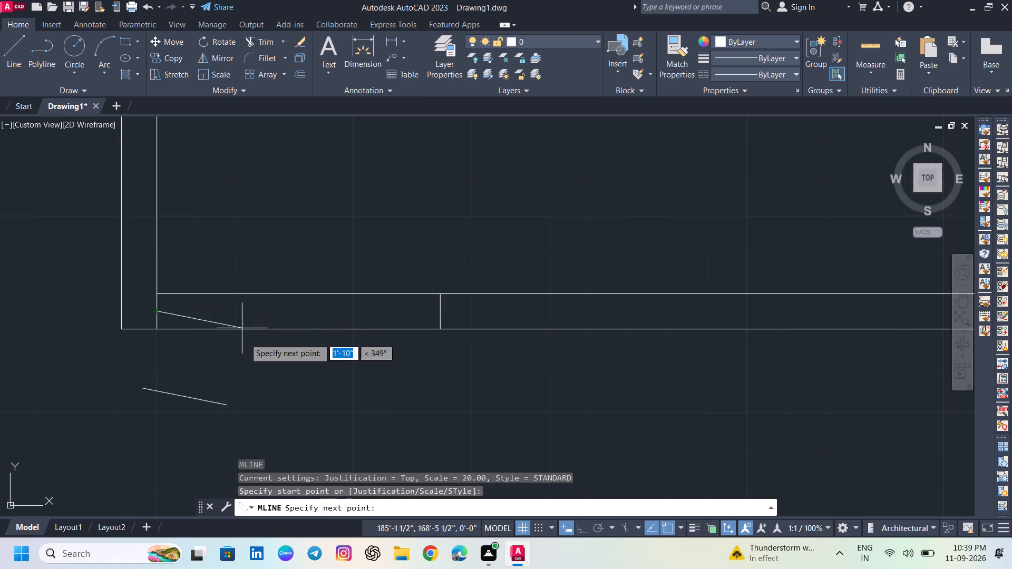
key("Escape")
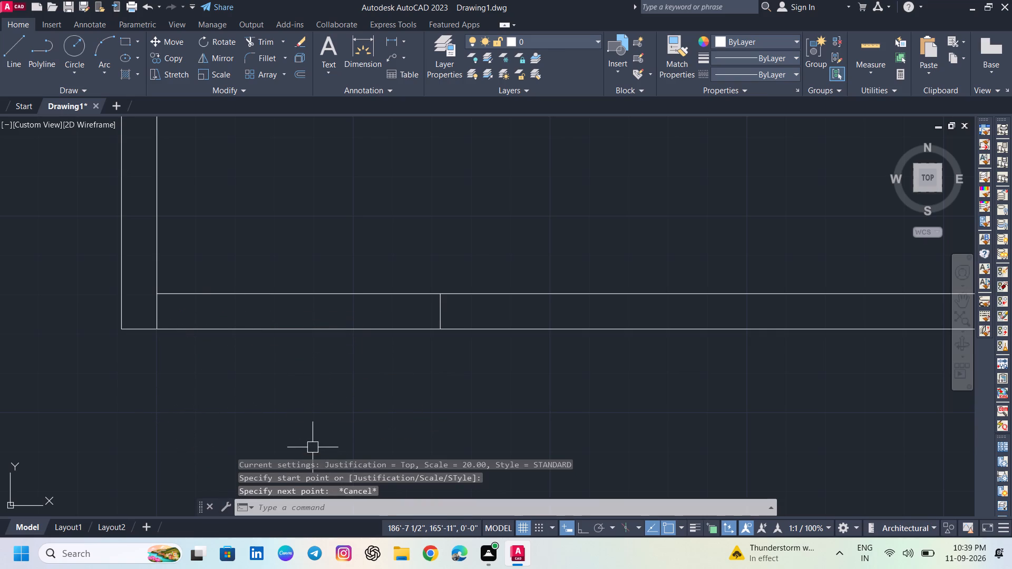
Draw a multiline with Zero justification and scale 2 along the south wall's centre, between the midpoints of the two cross lines.
key("space")
left_click(414, 506)
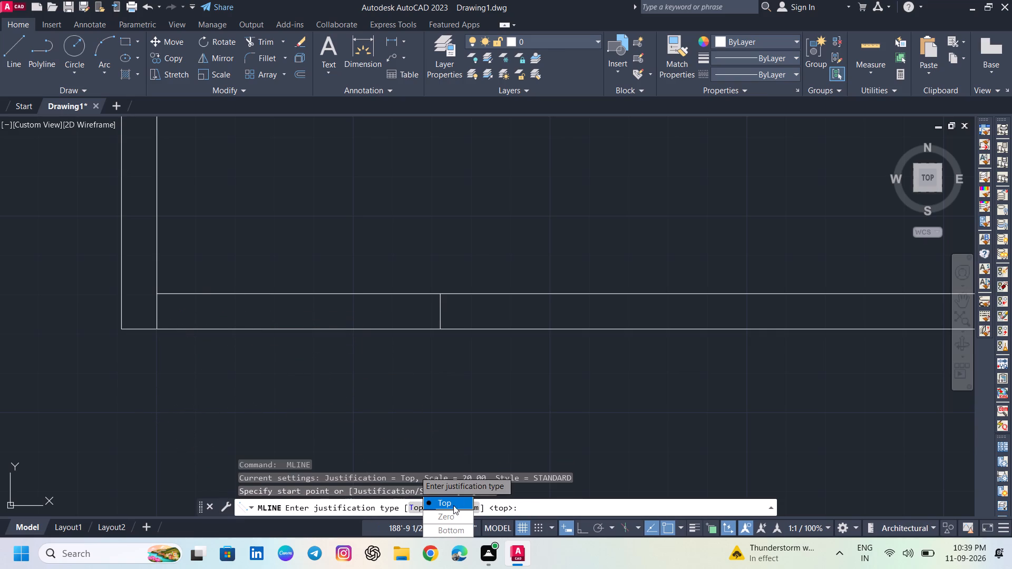
left_click_drag(452, 513, 415, 480)
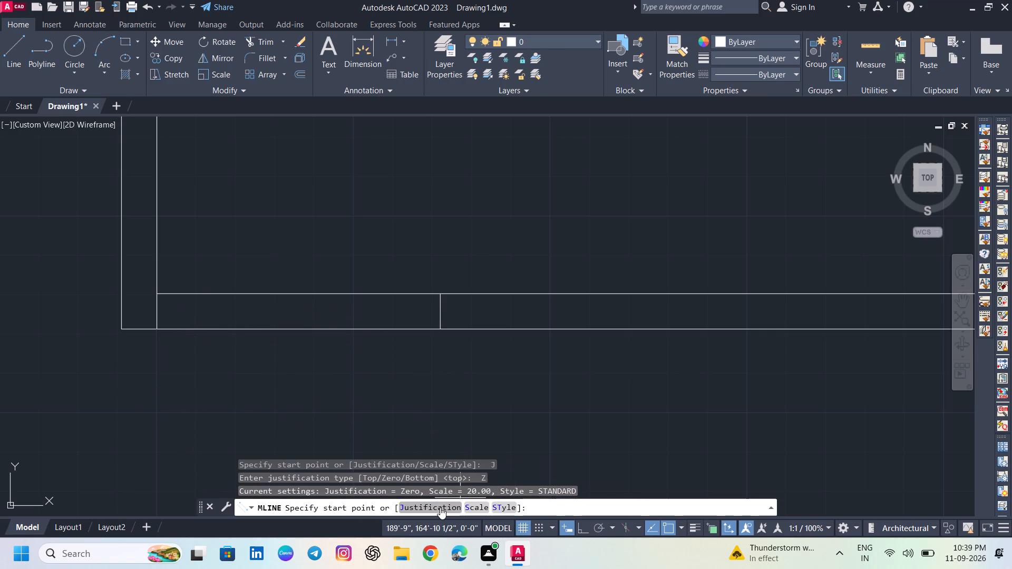
left_click(473, 507)
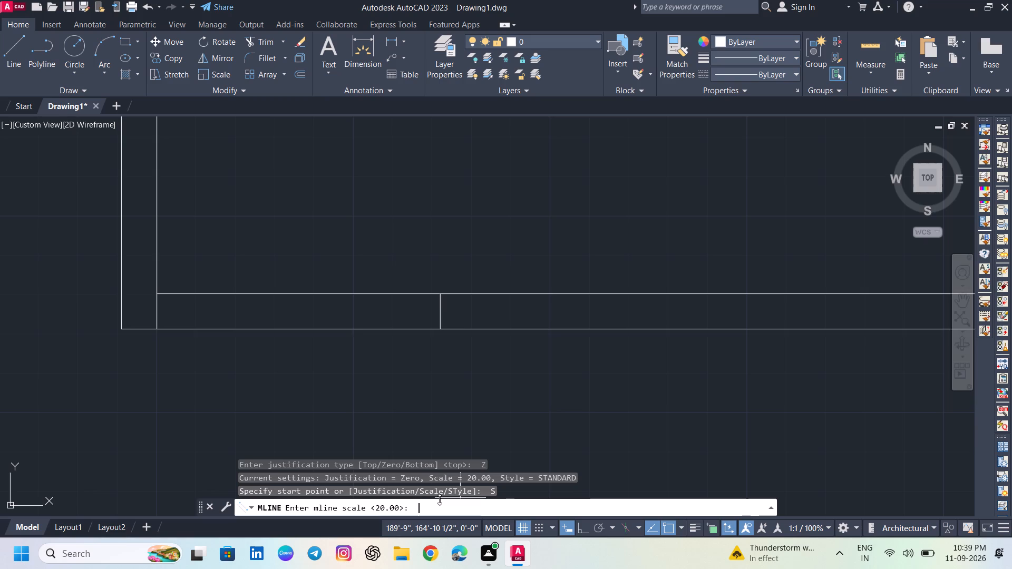
key("2")
key("Return")
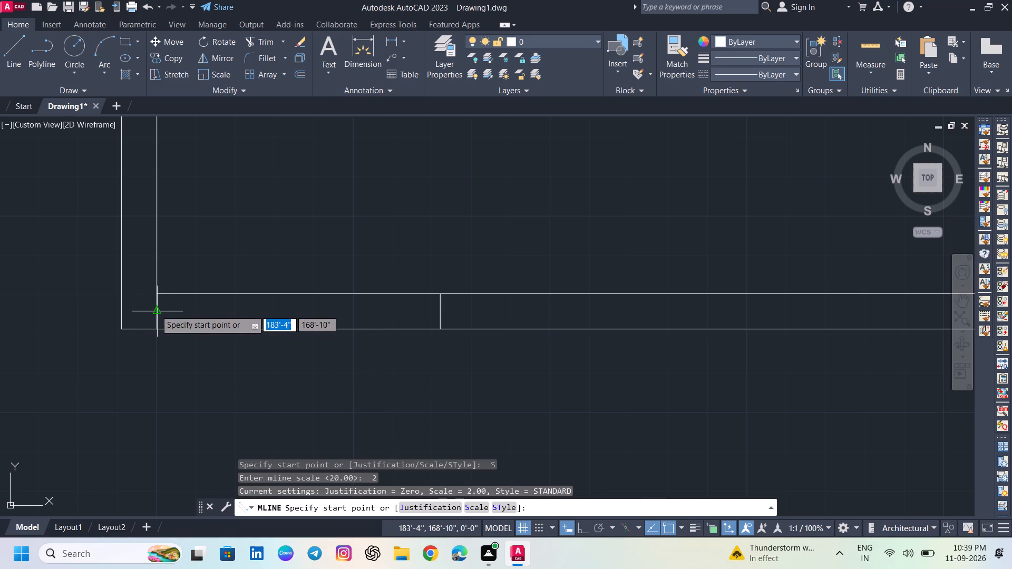
left_click(155, 310)
left_click(437, 313)
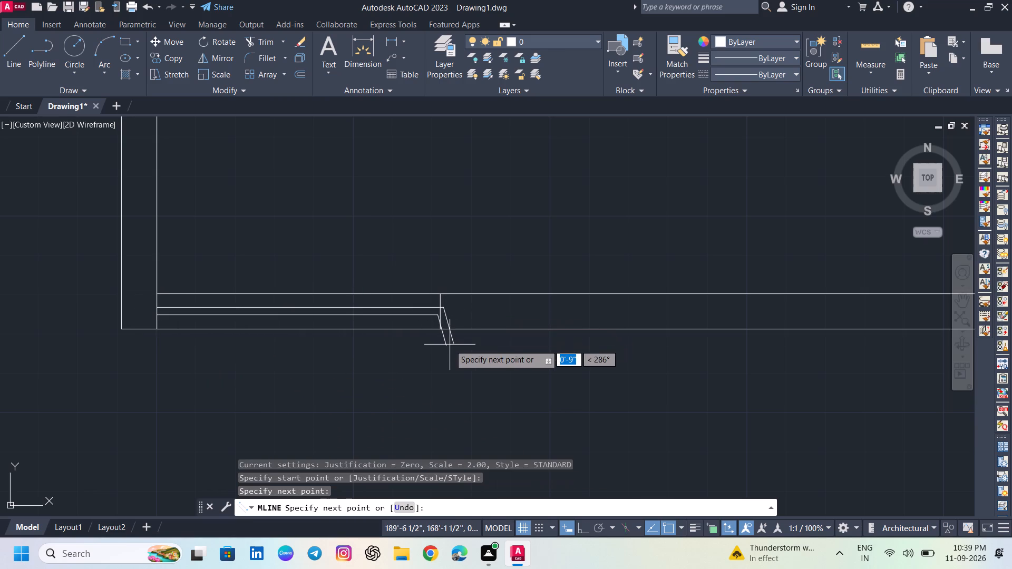
key("Escape")
Trim the south wall's inner and outer lines between the two cross lines, leaving only the multiline in the opening.
type("tr")
key("Return")
left_click(272, 295)
left_click(279, 332)
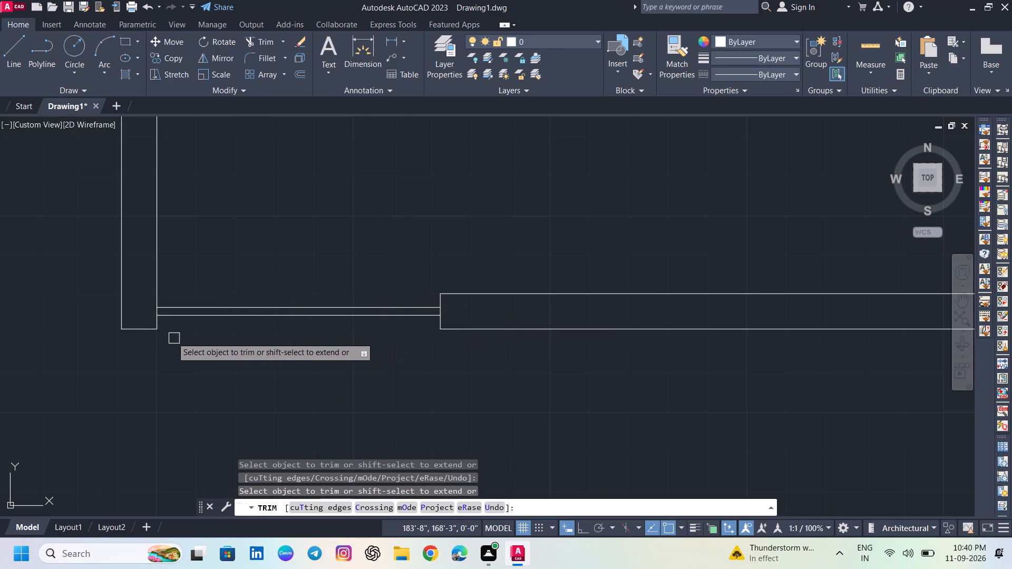
scroll(240, 332, "down", 1)
scroll(287, 340, "down", 2)
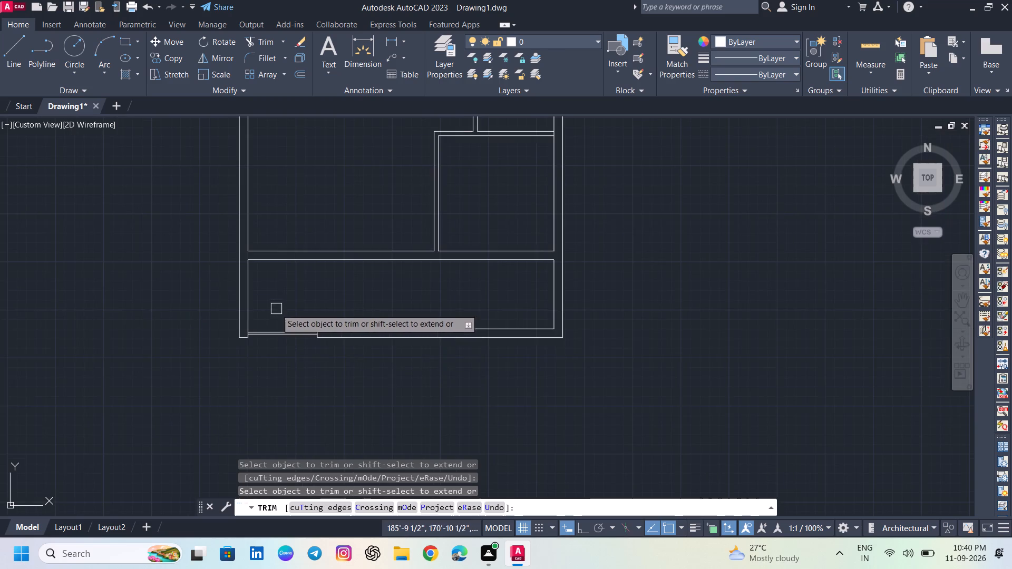
middle_click_drag(276, 309, 307, 378)
middle_click_drag(298, 340, 275, 336)
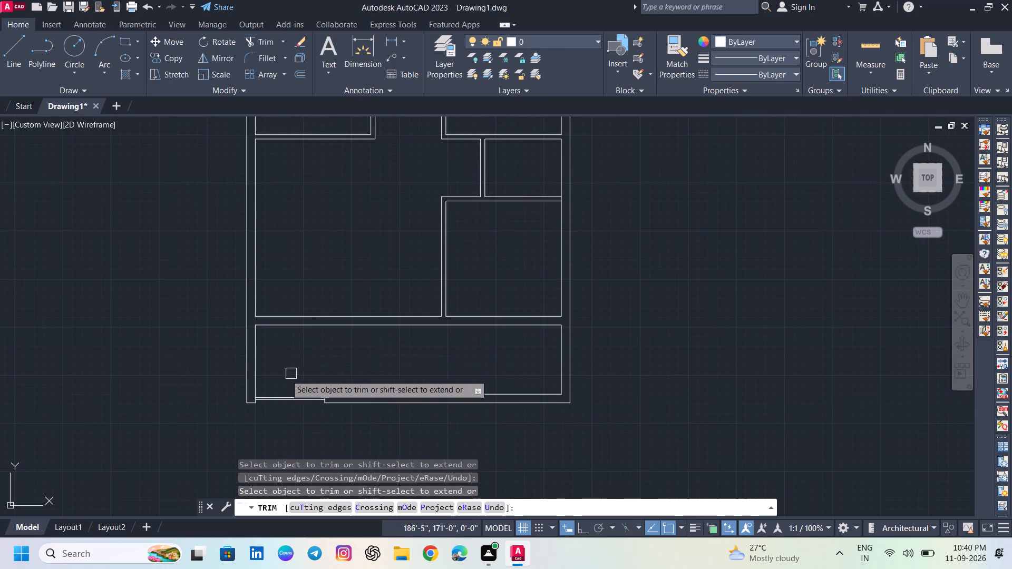
middle_click_drag(281, 349, 235, 282)
scroll(424, 308, "down", 1)
middle_click_drag(424, 308, 416, 308)
scroll(432, 306, "up", 1)
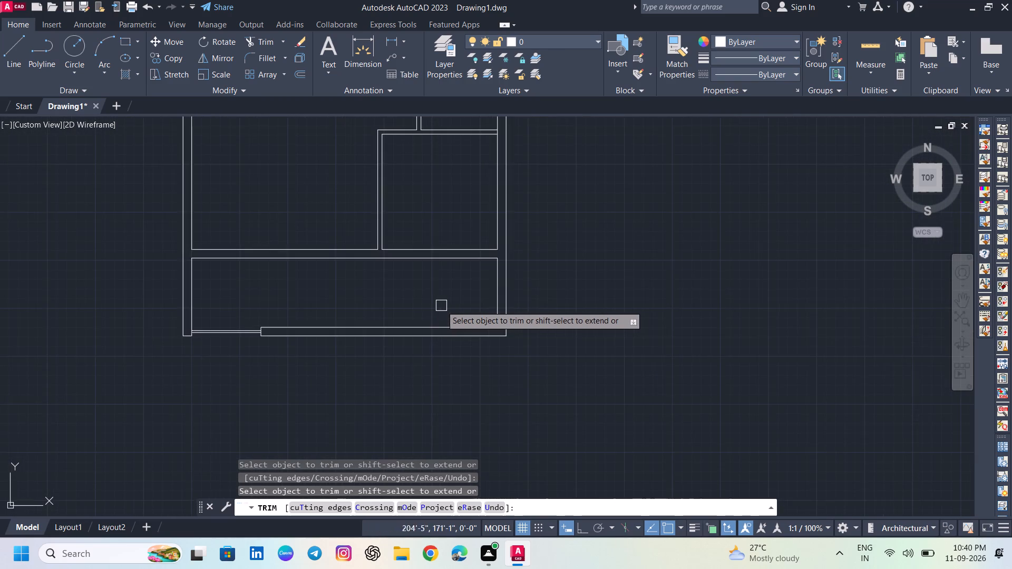
scroll(451, 306, "up", 1)
key("Escape")
Offset the inner face of the east outer wall 3' west inside the southern room.
key("o")
key("Return")
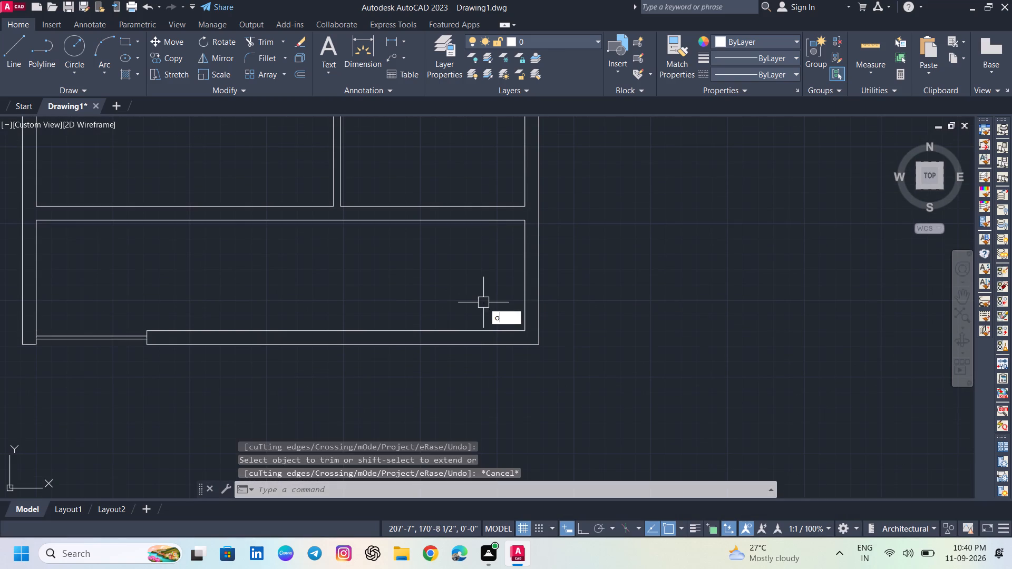
type("3'")
key("Return")
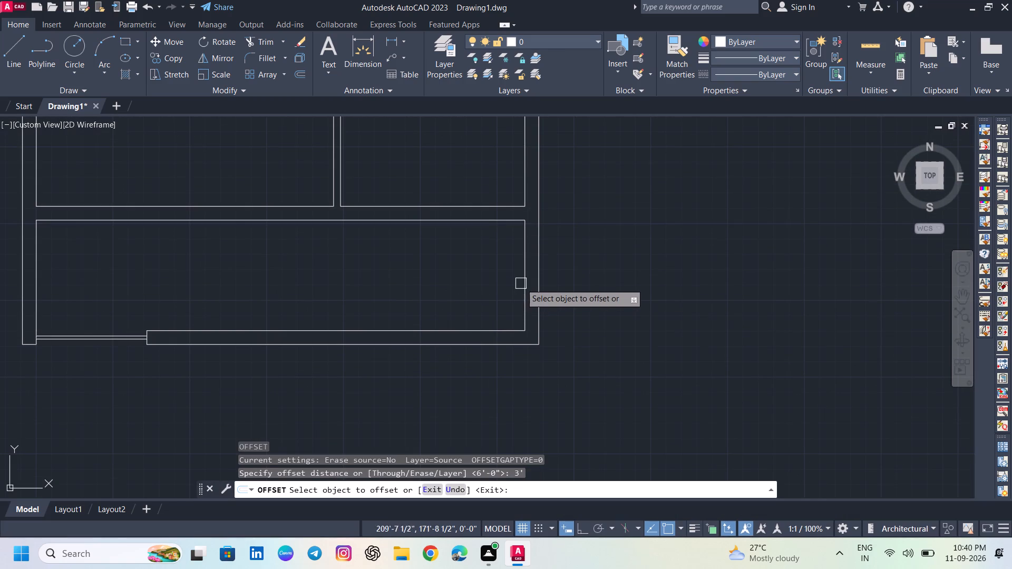
left_click(523, 282)
left_click(504, 284)
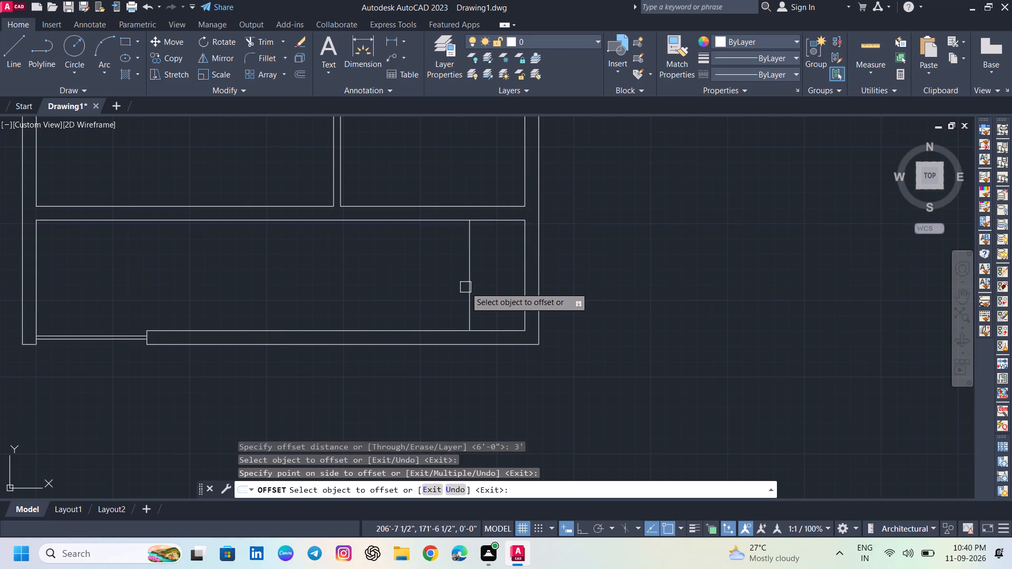
left_click(469, 284)
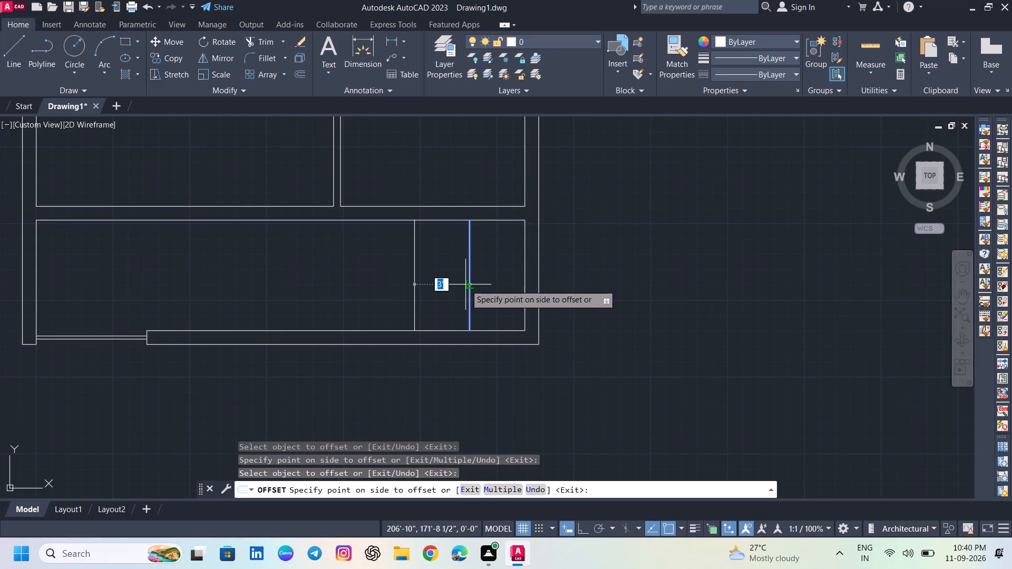
key("Escape")
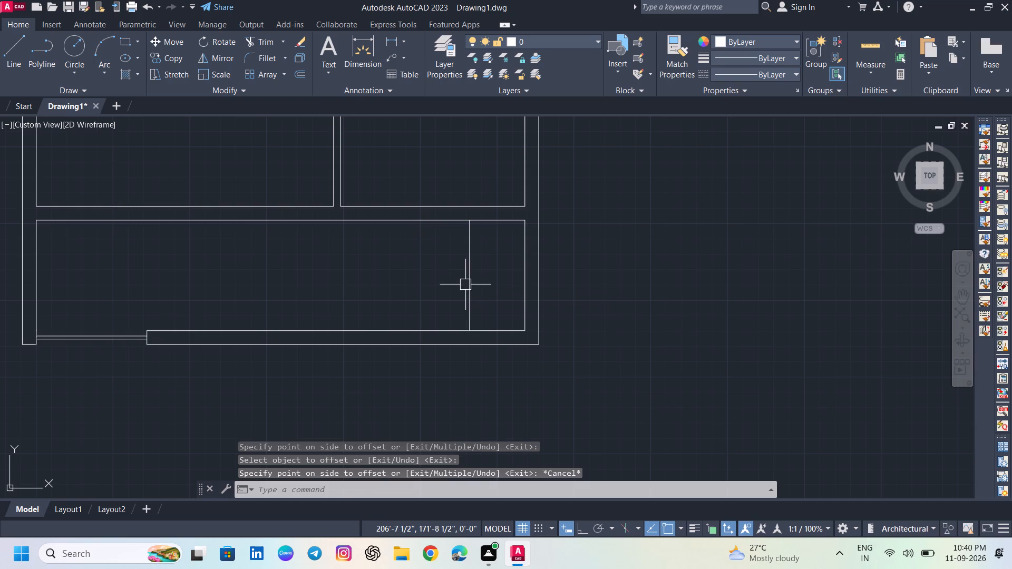
Copy the offset line westward from its north endpoint as a 5-item array spaced 10" apart, with Ortho on, for stair treads.
type("cp")
key("Return")
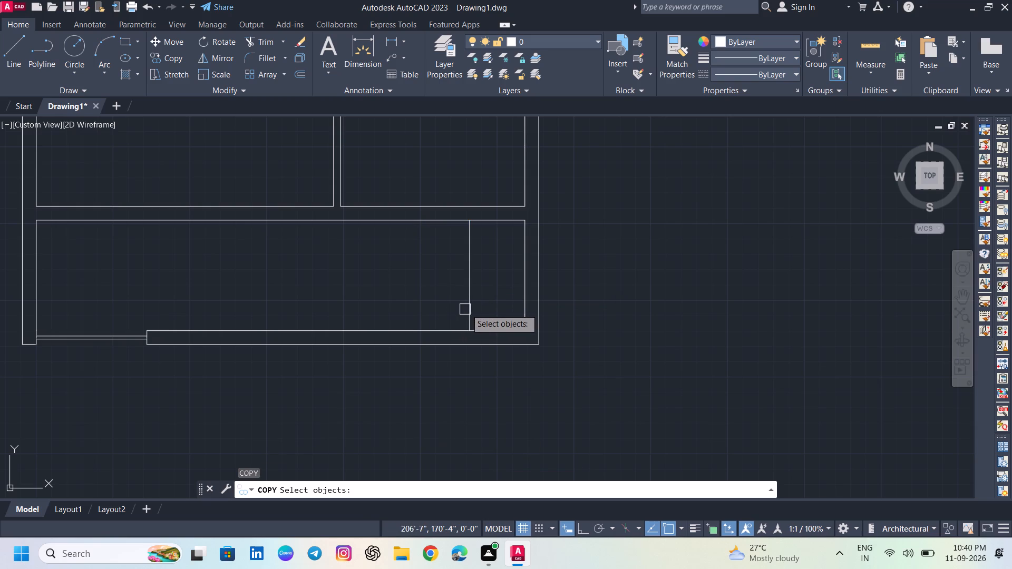
left_click(469, 302)
key("Return")
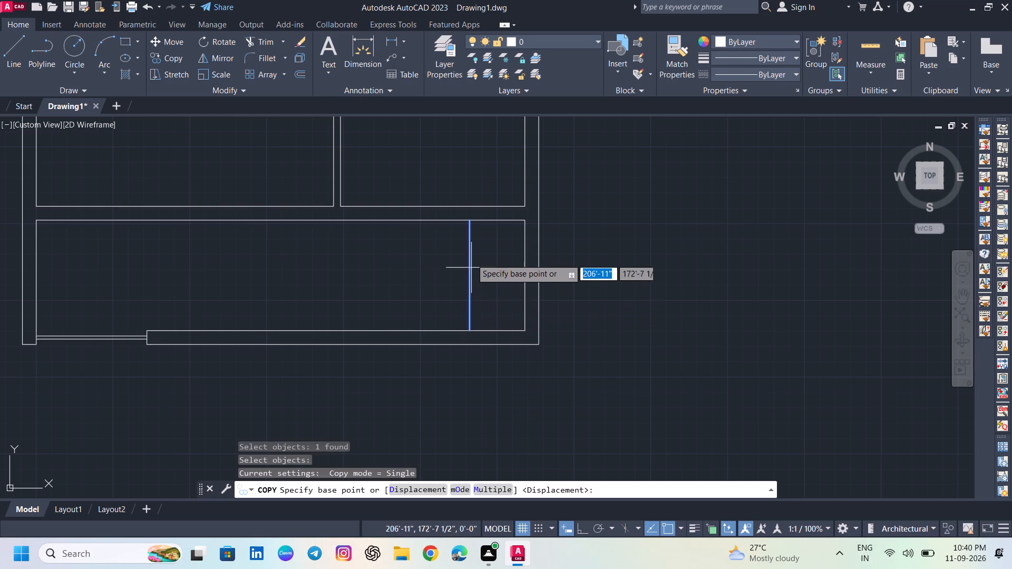
left_click(470, 221)
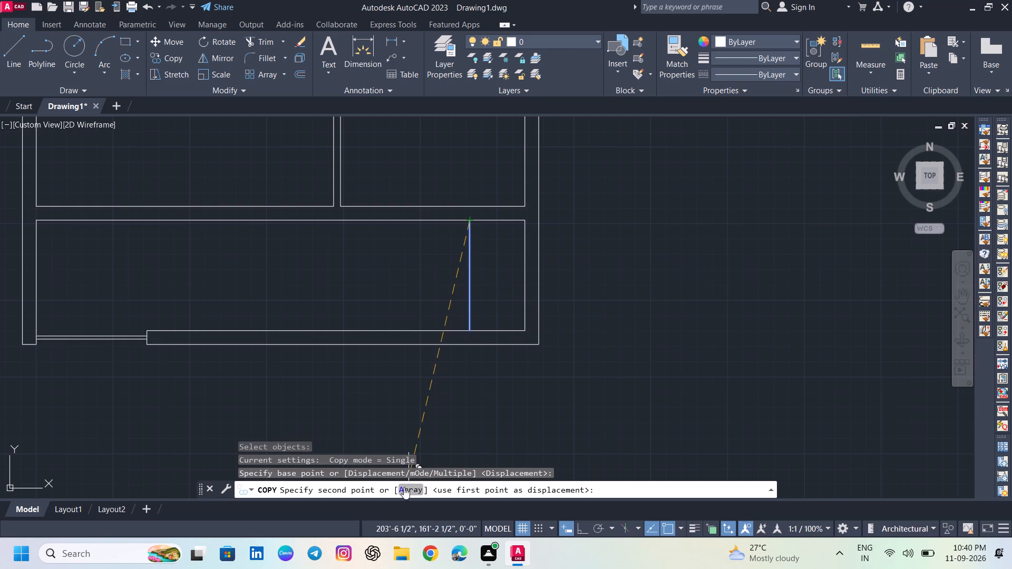
left_click(404, 488)
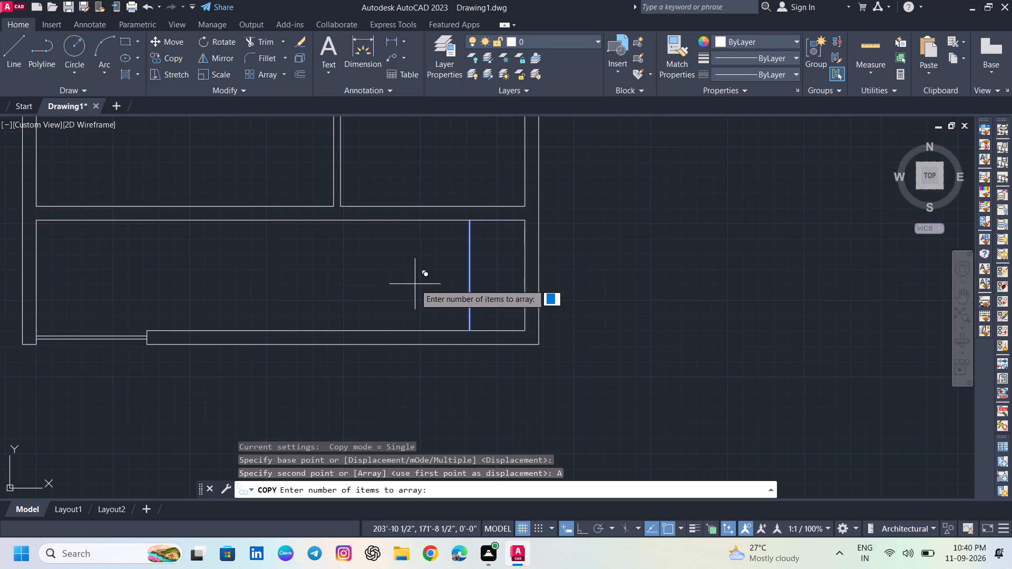
key("4")
key("BackSpace")
key("5")
key("Return")
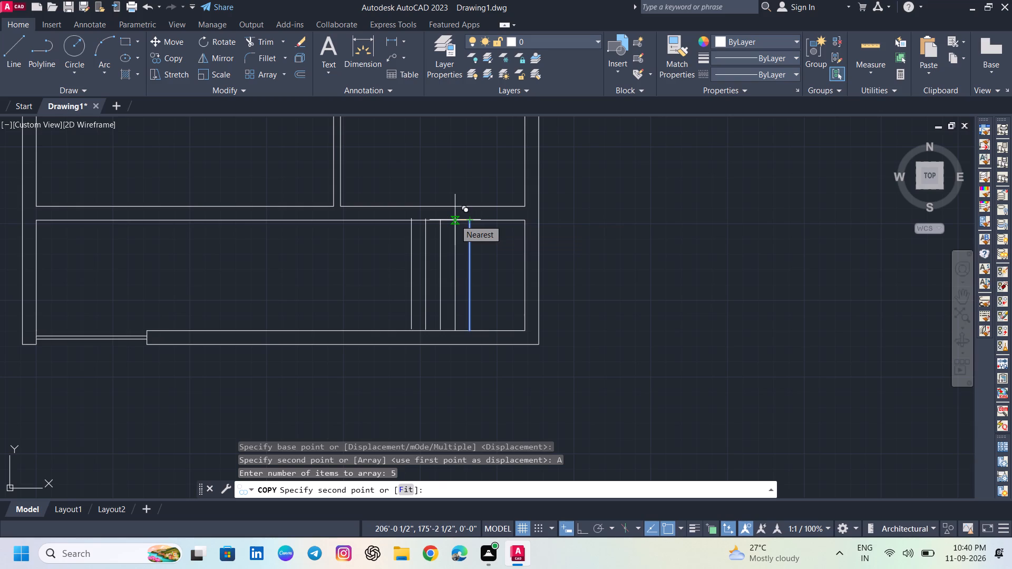
key("F8")
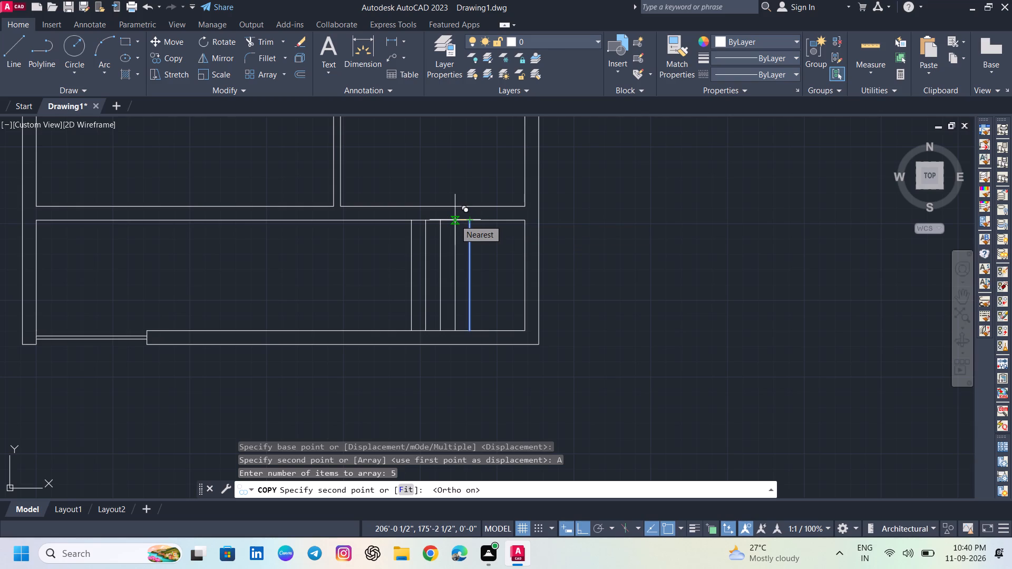
type("10\"")
key("Return")
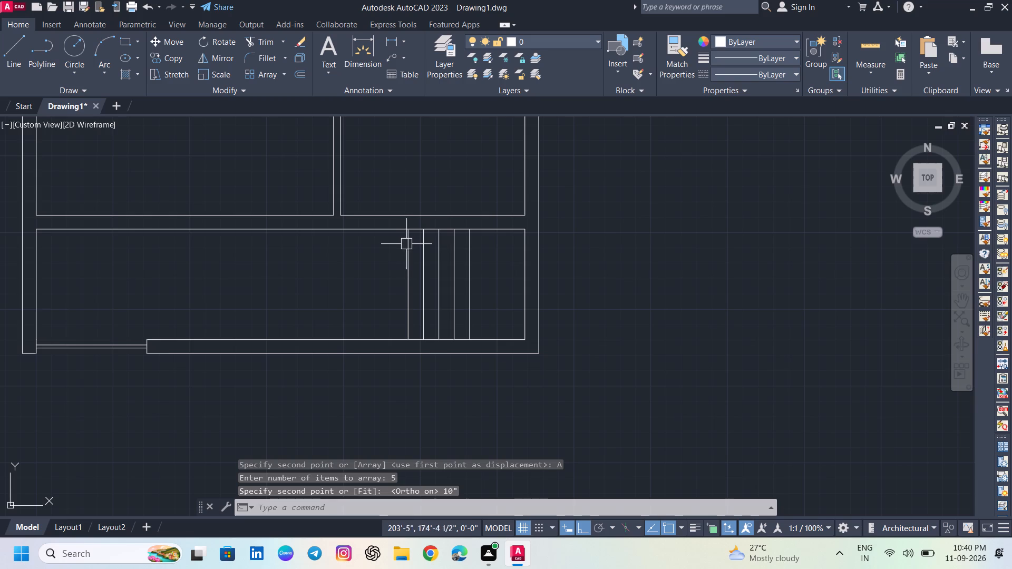
Copy the westernmost tread line westward as a 3-item array at 10" spacing.
scroll(397, 242, "up", 1)
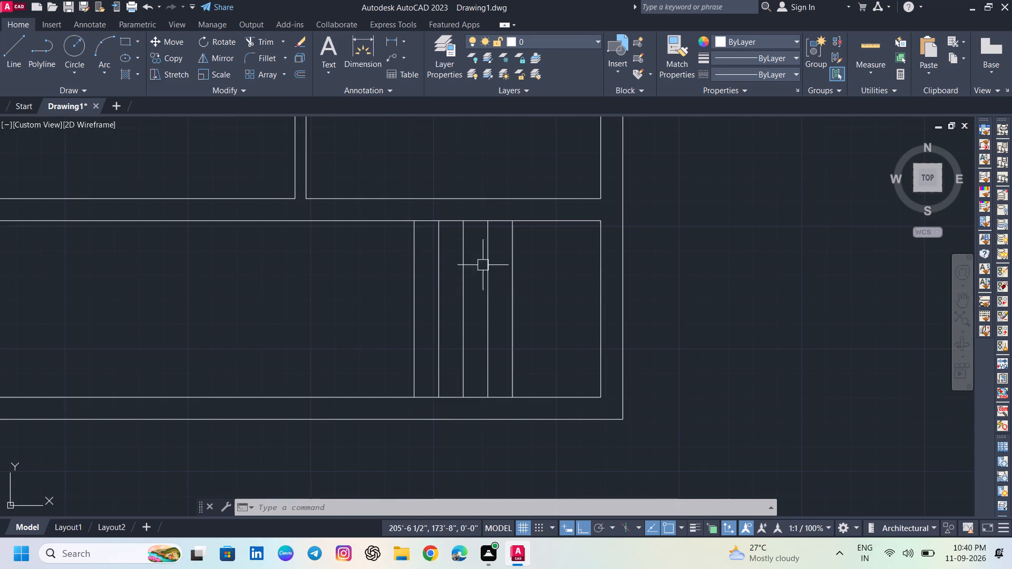
left_click(418, 266)
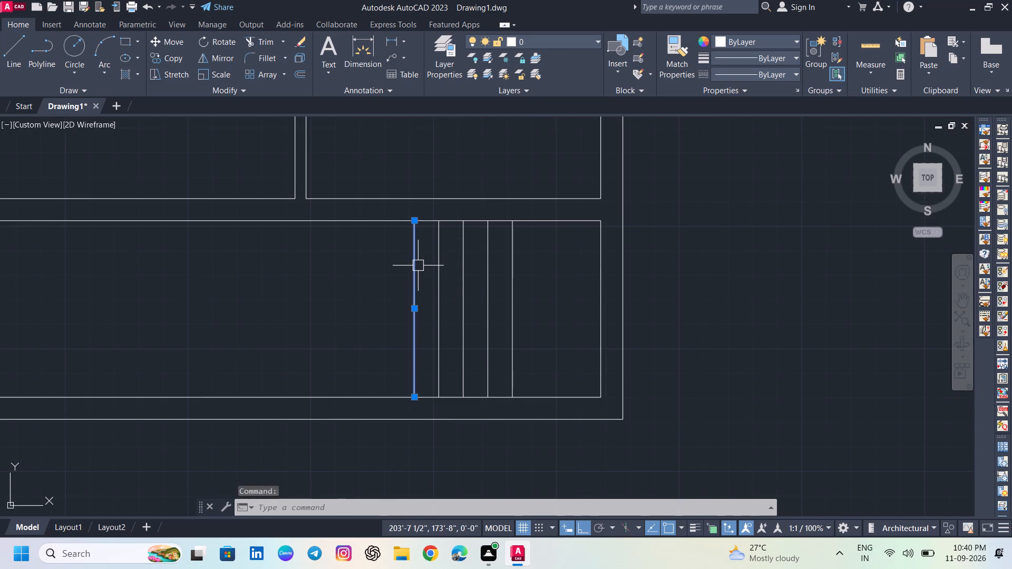
key("c")
key("p")
key("Return")
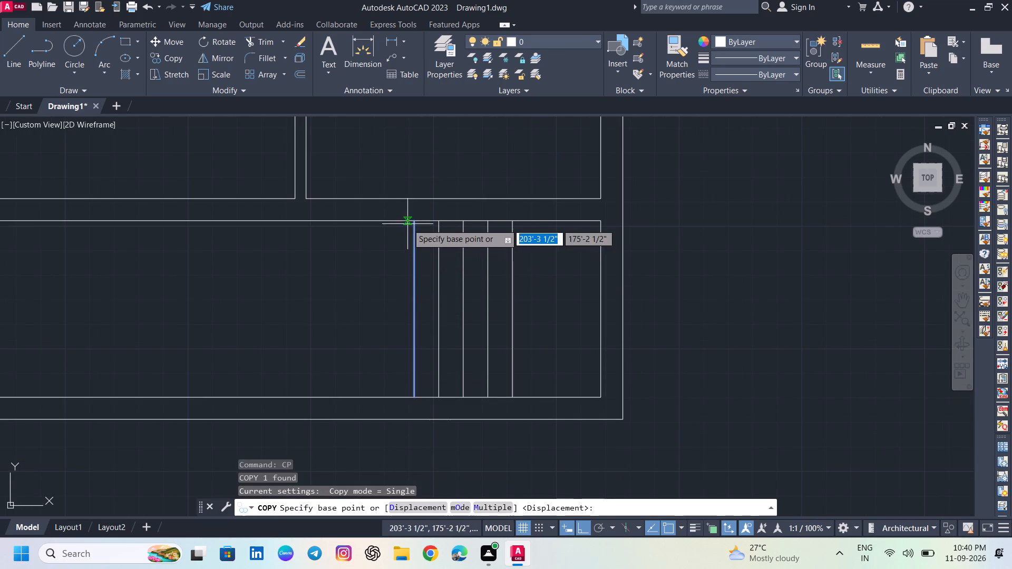
left_click(412, 222)
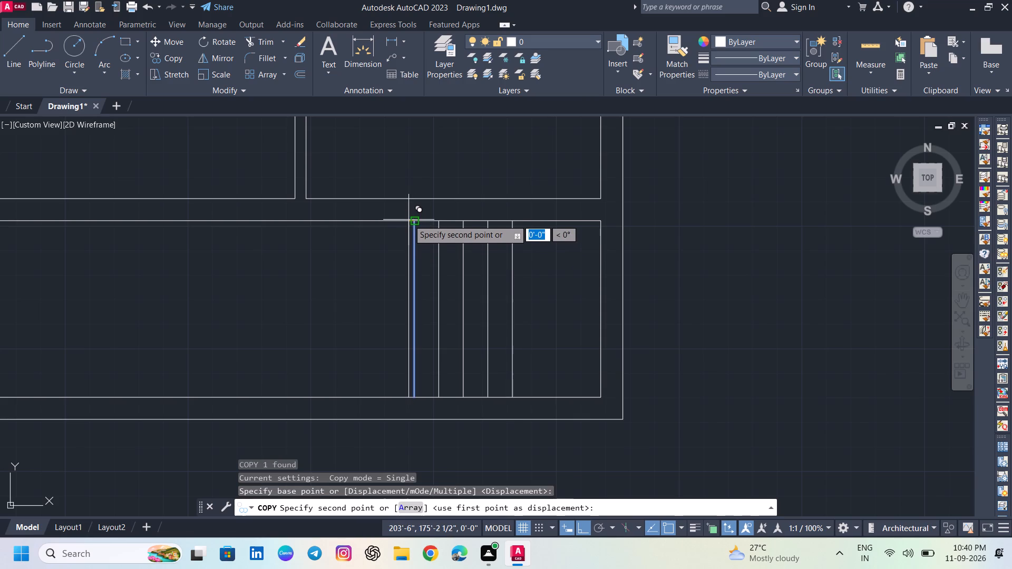
key("a")
key("Return")
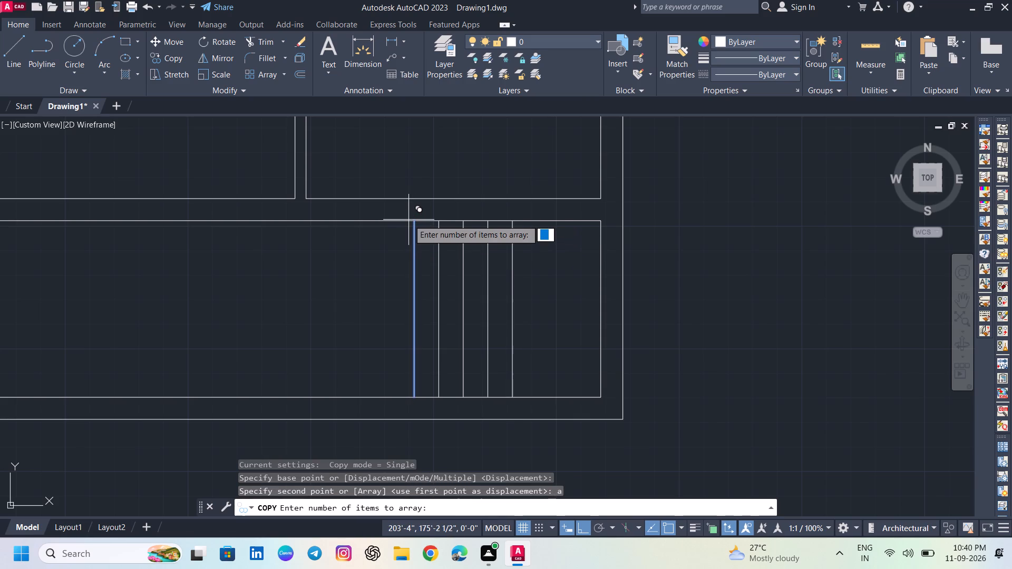
key("3")
key("Return")
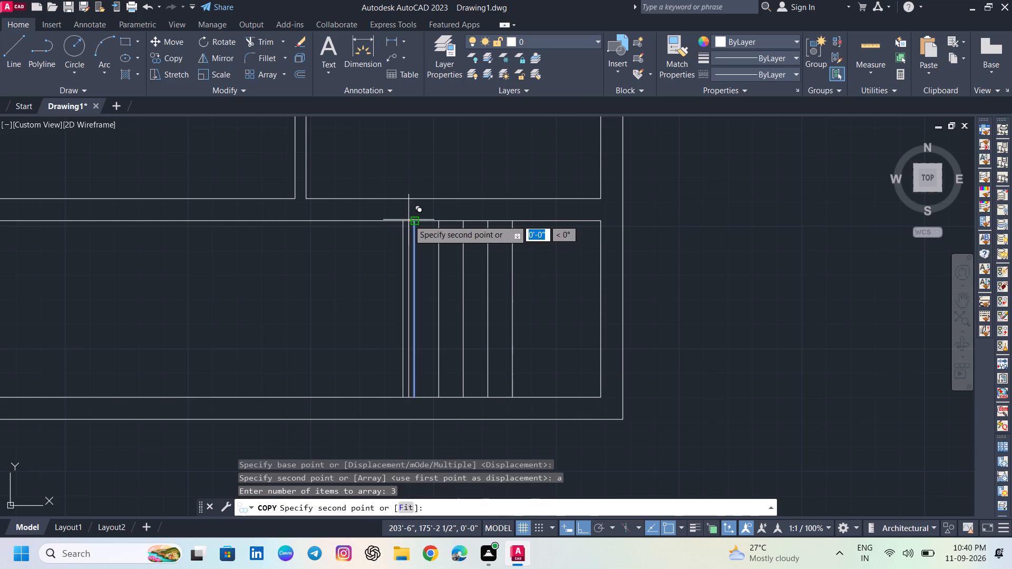
type("10\"")
key("Return")
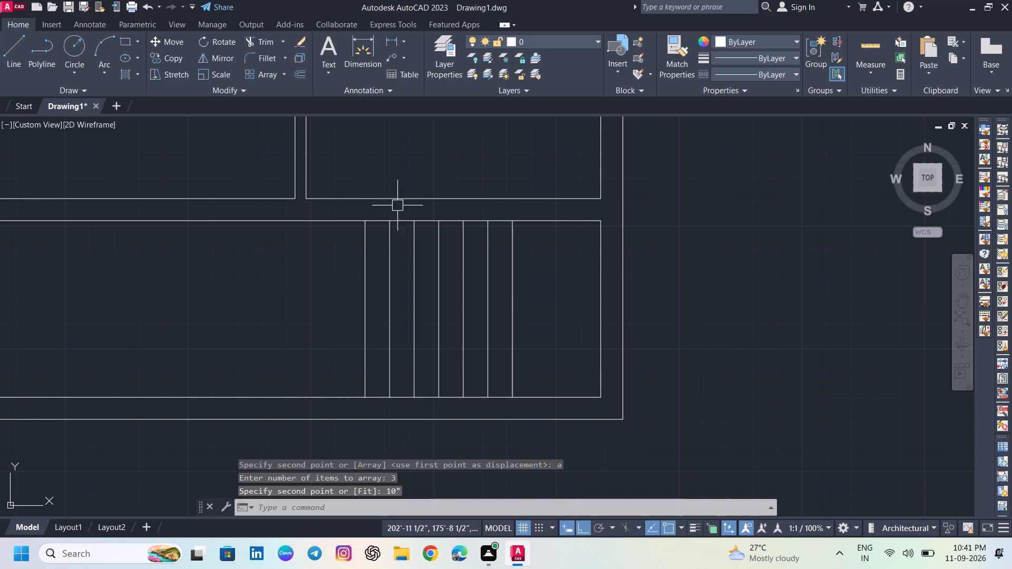
Draw a horizontal line from the midpoint of the room's inner east wall to the midpoint of the westernmost tread line.
key("l")
key("Return")
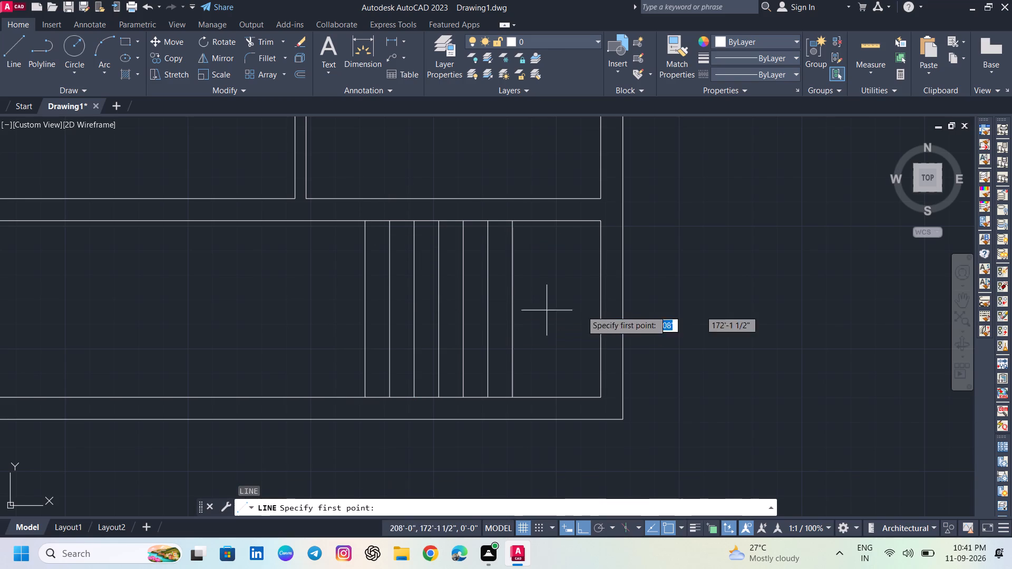
left_click(597, 308)
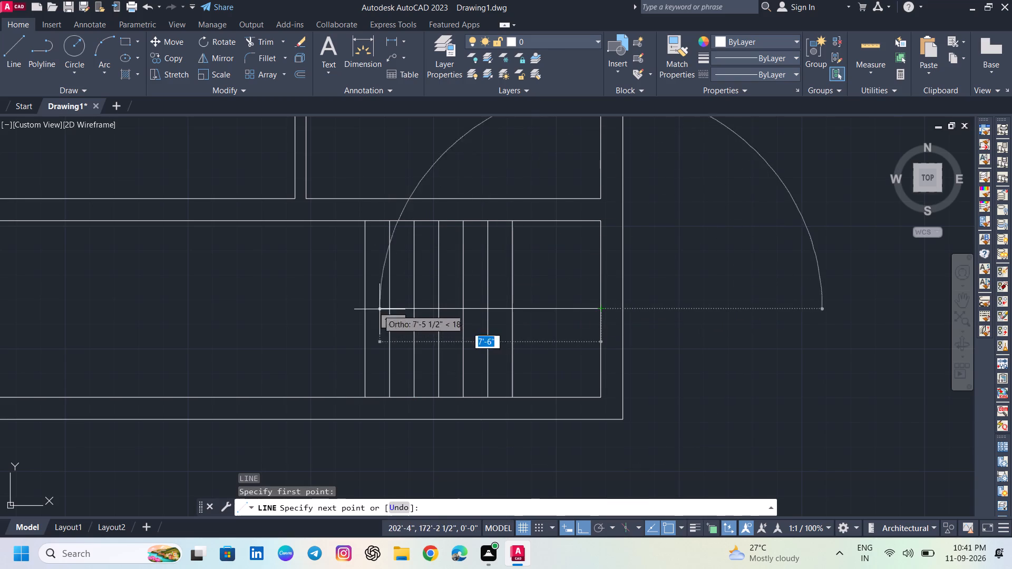
left_click(366, 309)
key("space")
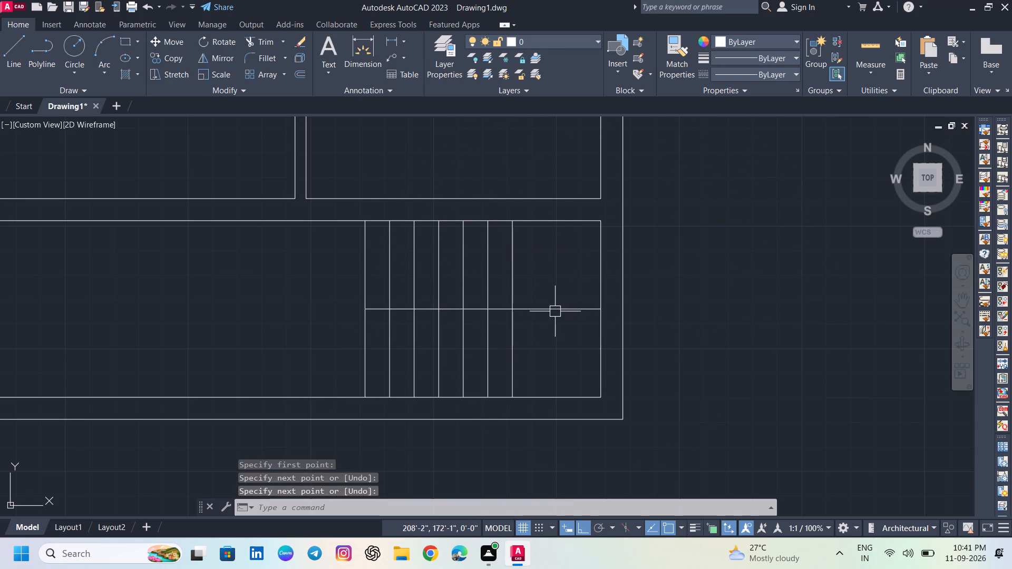
Trim the part of the horizontal middle line between the easternmost tread and the east wall.
type("tr")
key("Return")
left_click(548, 310)
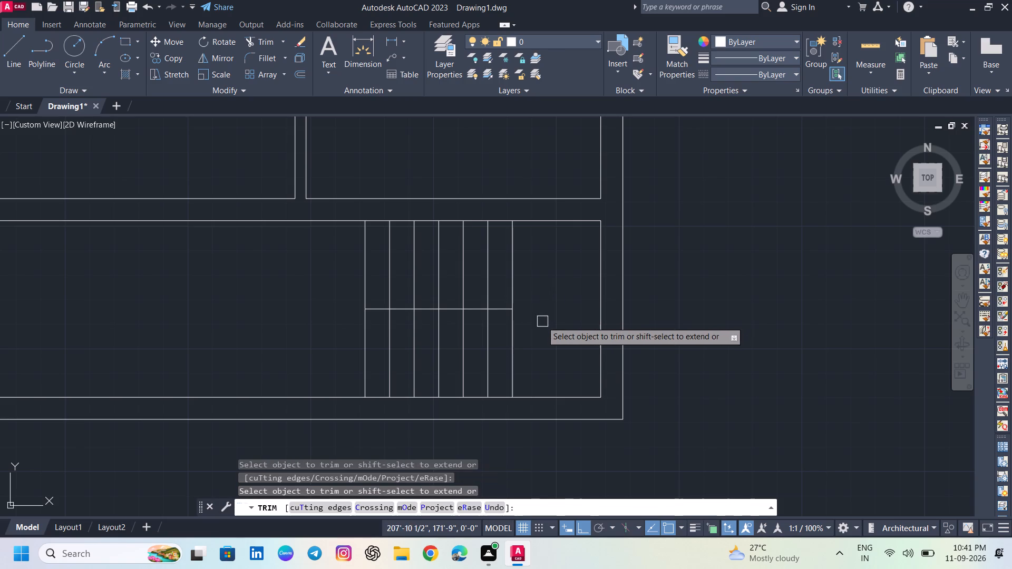
key("space")
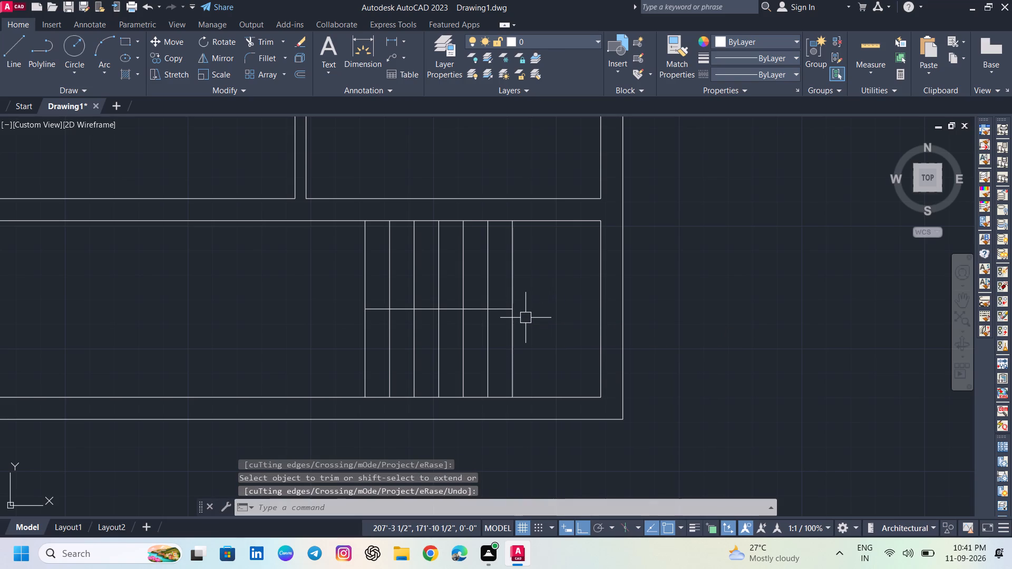
Offset the stair's horizontal middle line 1" to the north and 1" to the south.
key("o")
key("Return")
key("1")
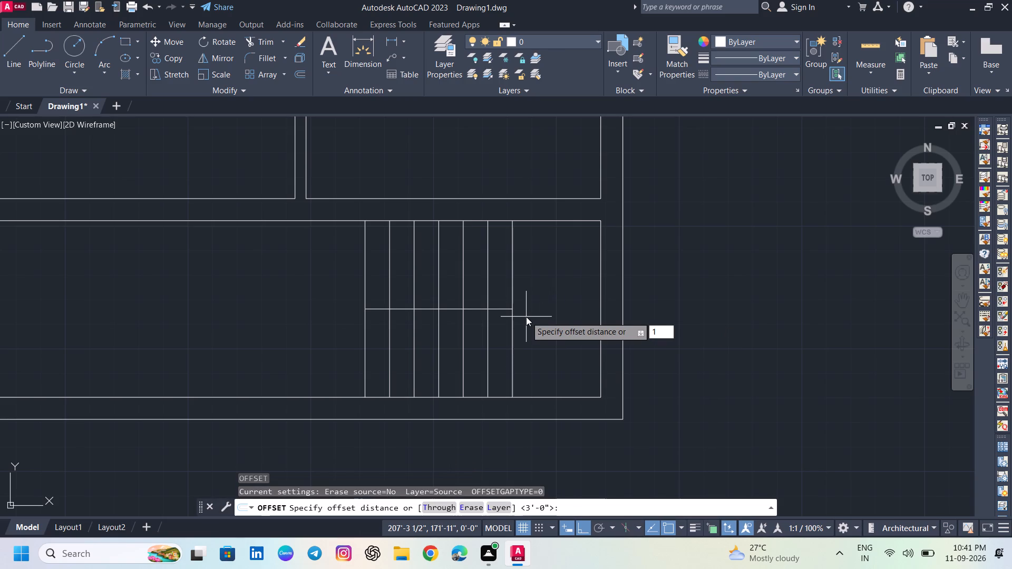
key("shift+quotedbl")
key("Return")
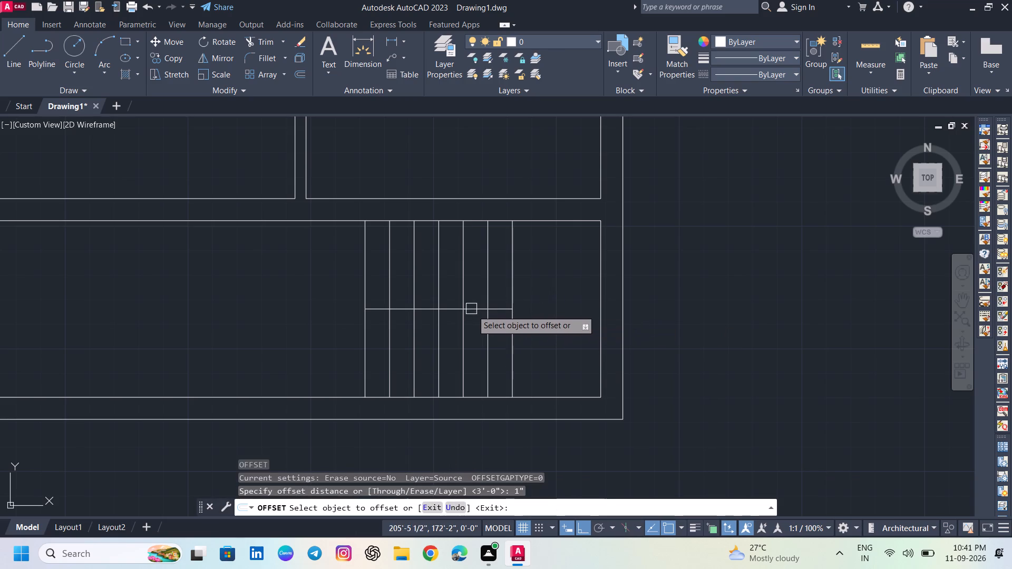
left_click(473, 309)
left_click(473, 301)
scroll(475, 317, "up", 3)
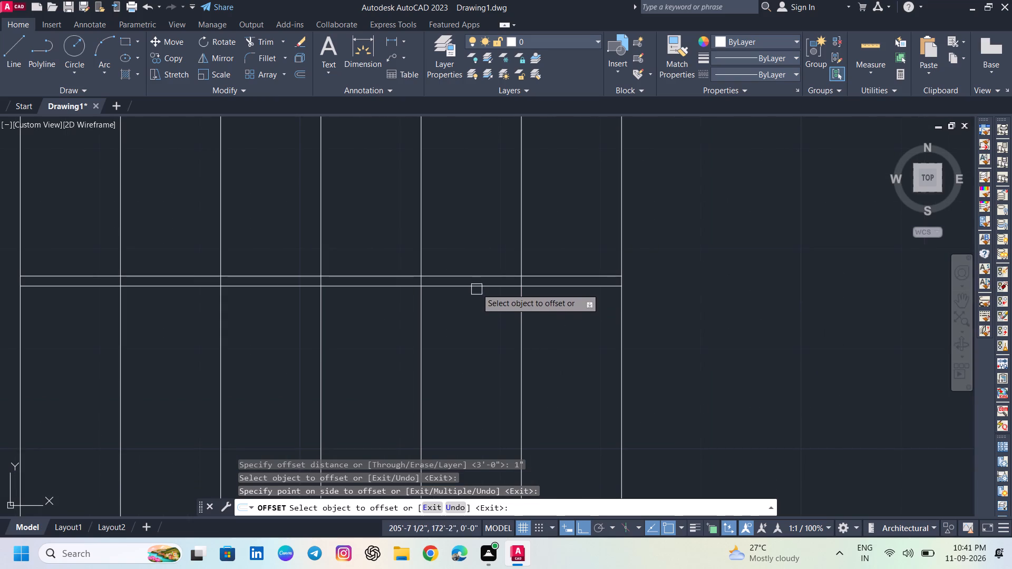
left_click(476, 287)
left_click(478, 316)
key("Escape")
Erase the original middle line between the two offset lines.
left_click(476, 286)
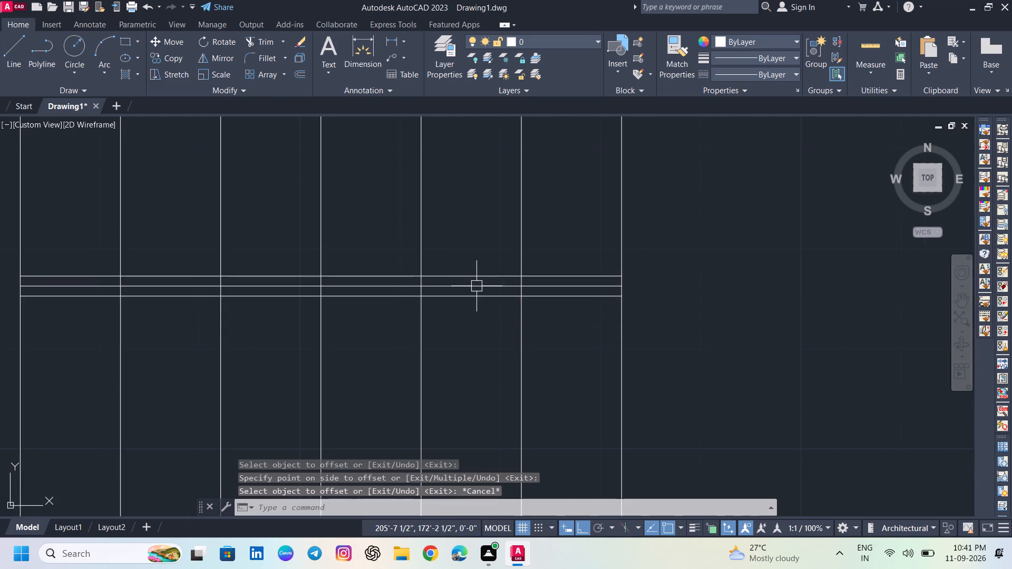
key("Delete")
Trim the six western tread lines between the two horizontal stair lines, using a fence across the gap.
scroll(476, 299, "down", 1)
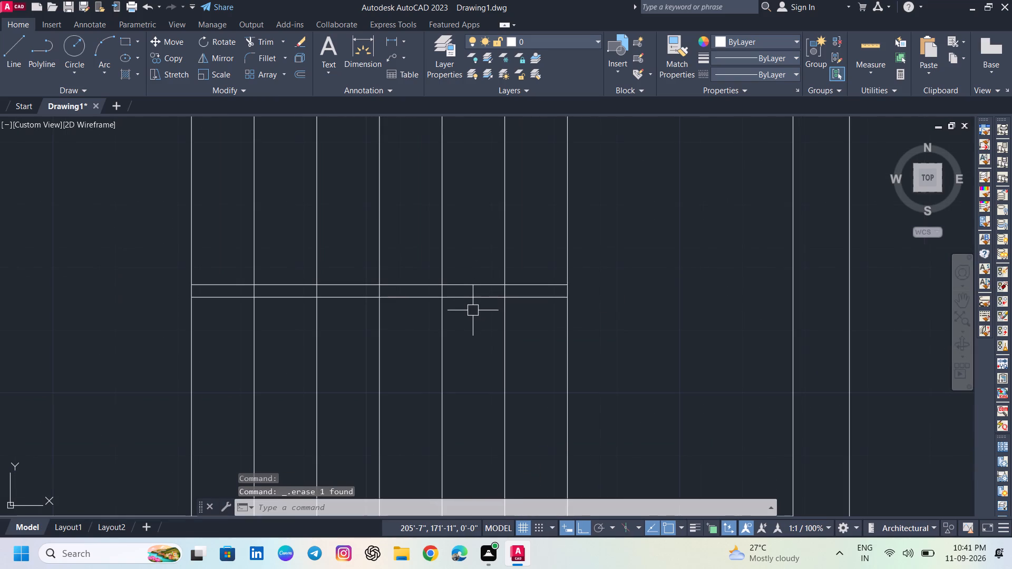
type("tr")
key("Return")
scroll(376, 301, "up", 2)
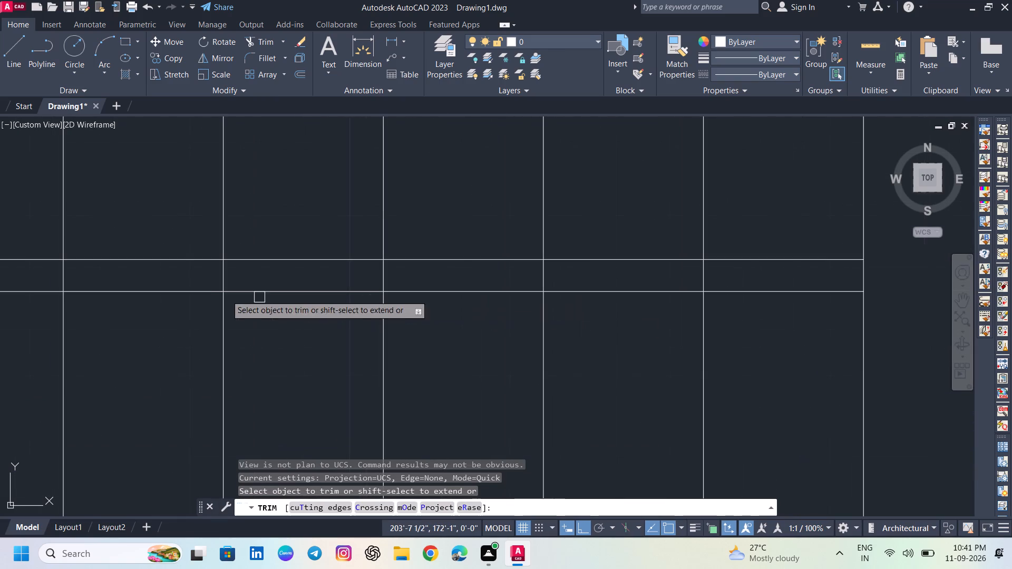
scroll(194, 291, "down", 2)
scroll(104, 288, "up", 2)
left_click(32, 282)
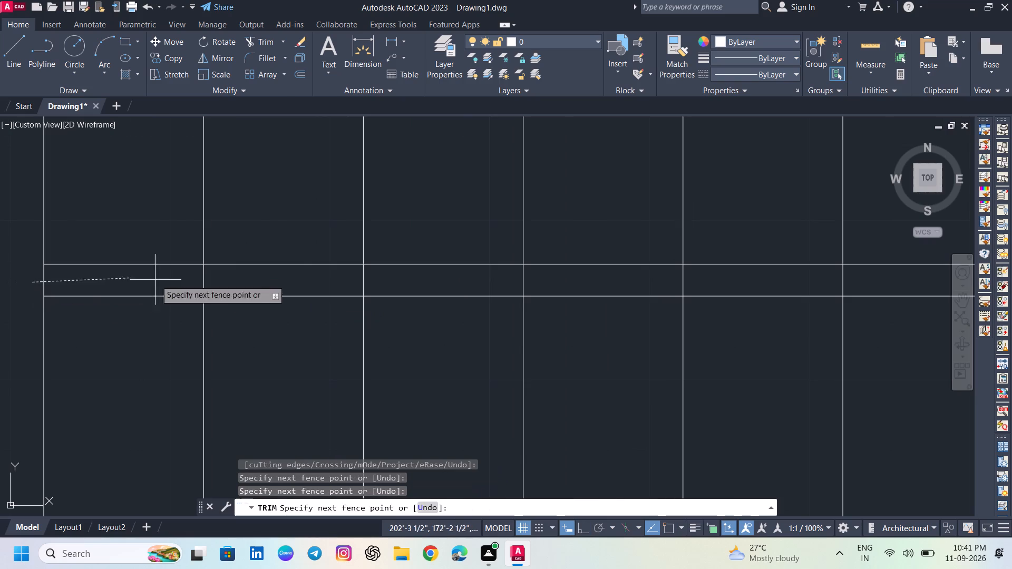
left_click(852, 276)
scroll(848, 278, "down", 2)
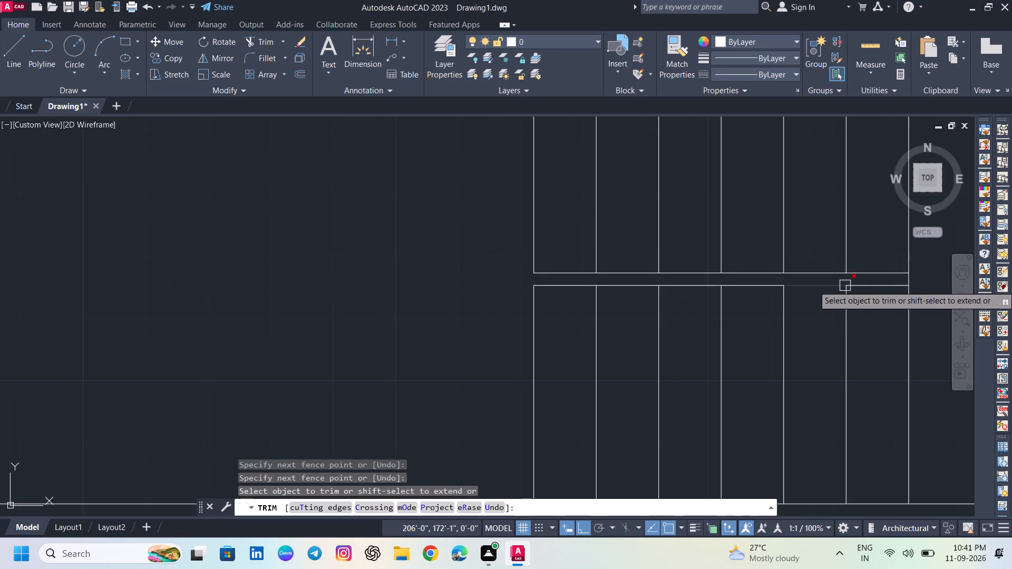
middle_click_drag(845, 286, 523, 310)
key("space")
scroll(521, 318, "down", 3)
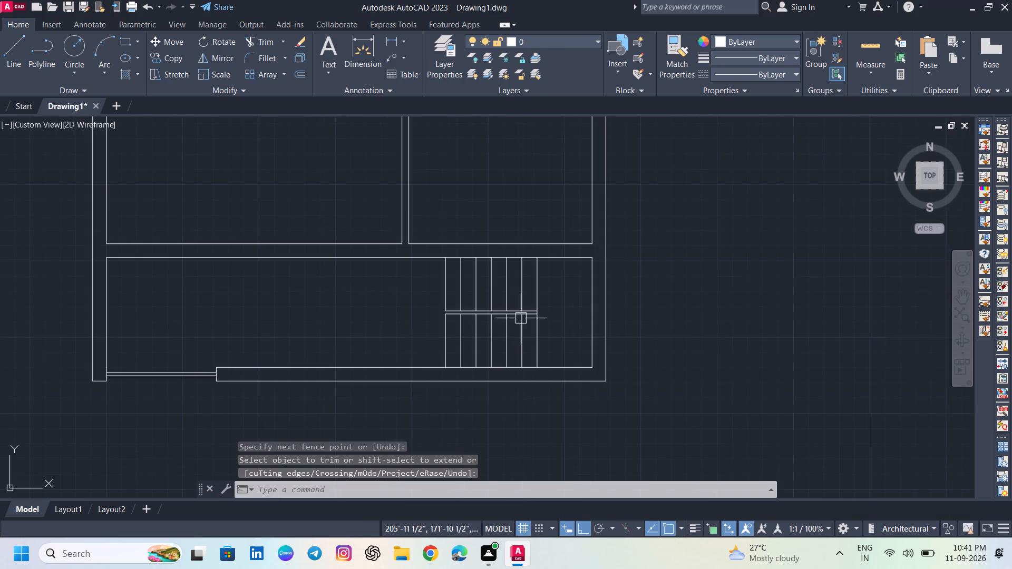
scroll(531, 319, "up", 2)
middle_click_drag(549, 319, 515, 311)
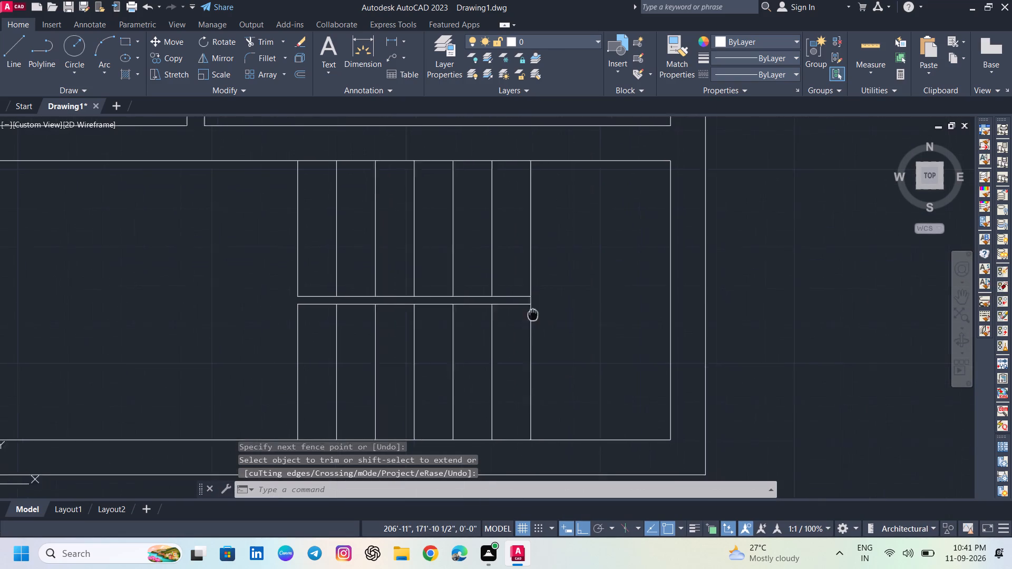
Examine the staircase's two flights and their position within the southern room.
middle_click_drag(515, 311, 512, 310)
scroll(513, 307, "up", 1)
scroll(513, 302, "down", 1)
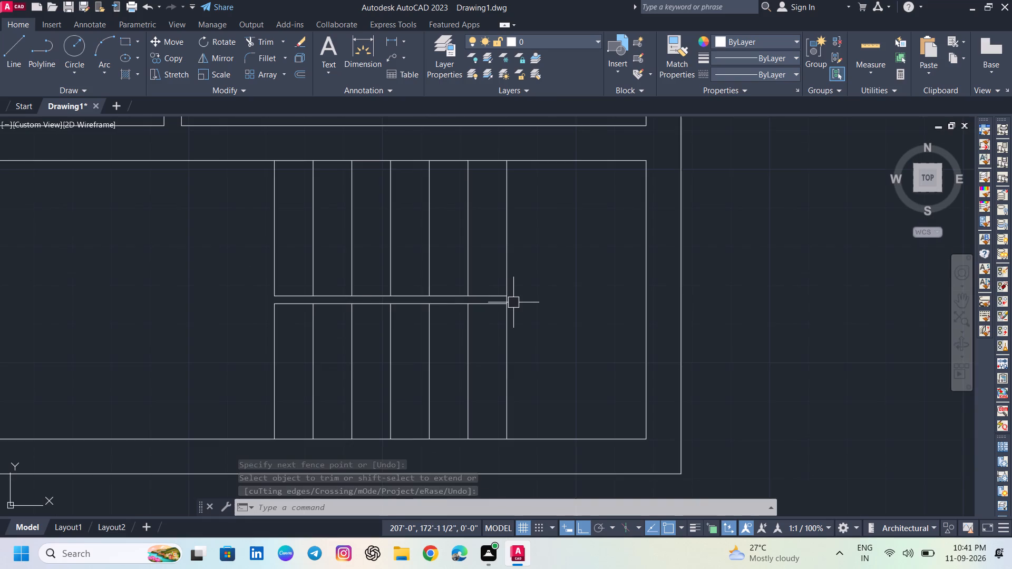
scroll(513, 302, "down", 1)
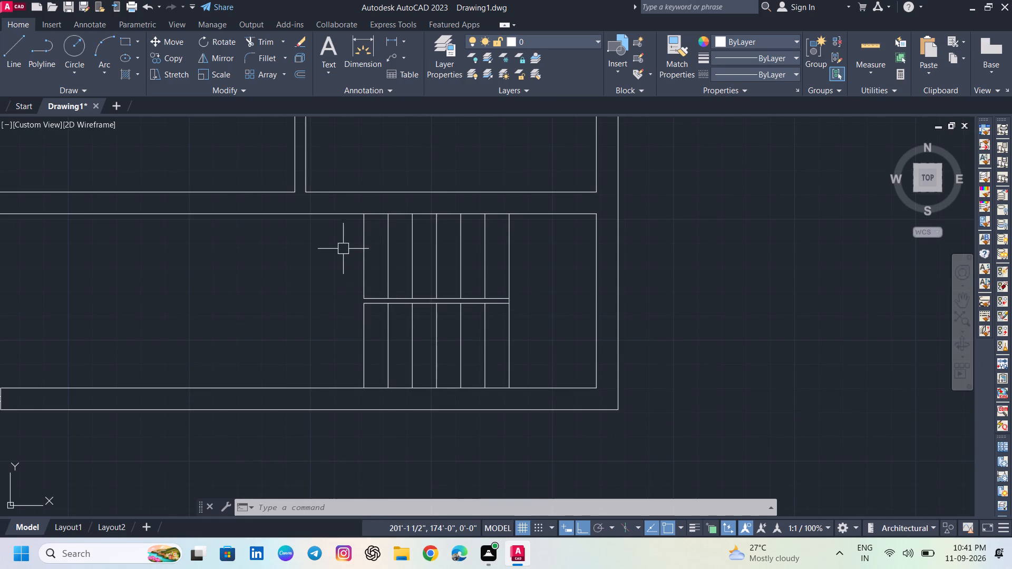
scroll(338, 257, "down", 1)
middle_click_drag(336, 263, 350, 264)
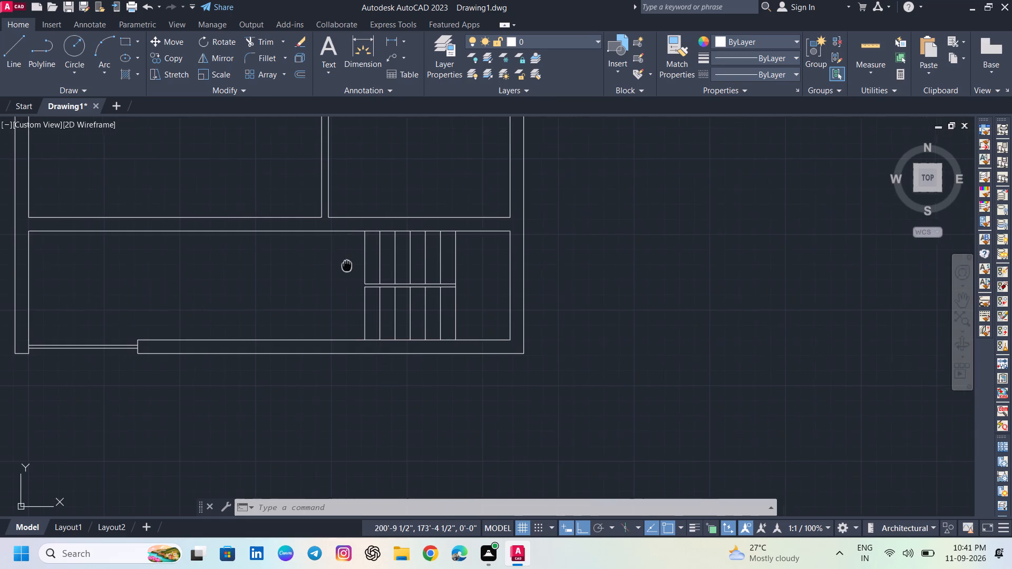
middle_click_drag(350, 264, 446, 267)
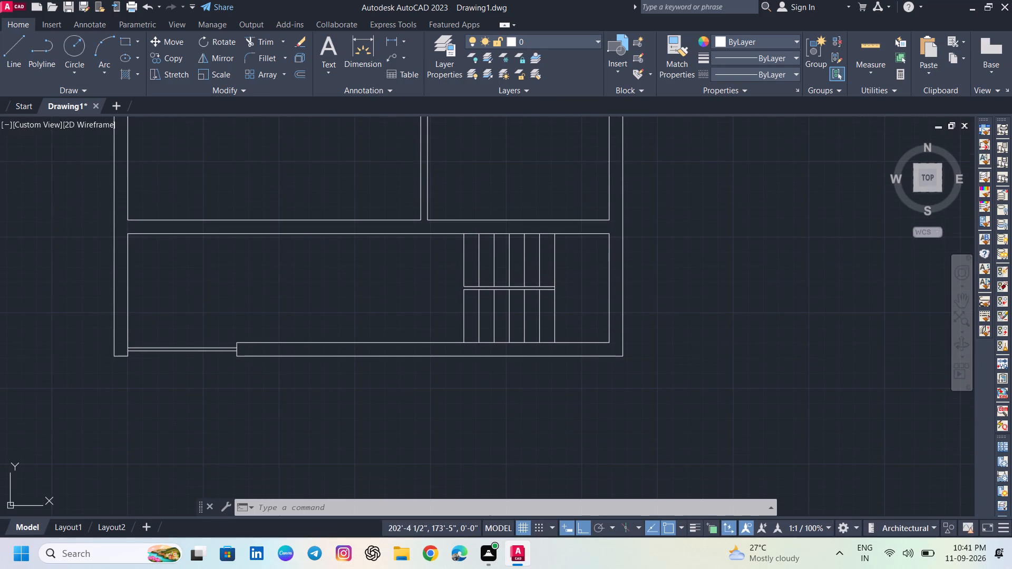
scroll(463, 255, "up", 2)
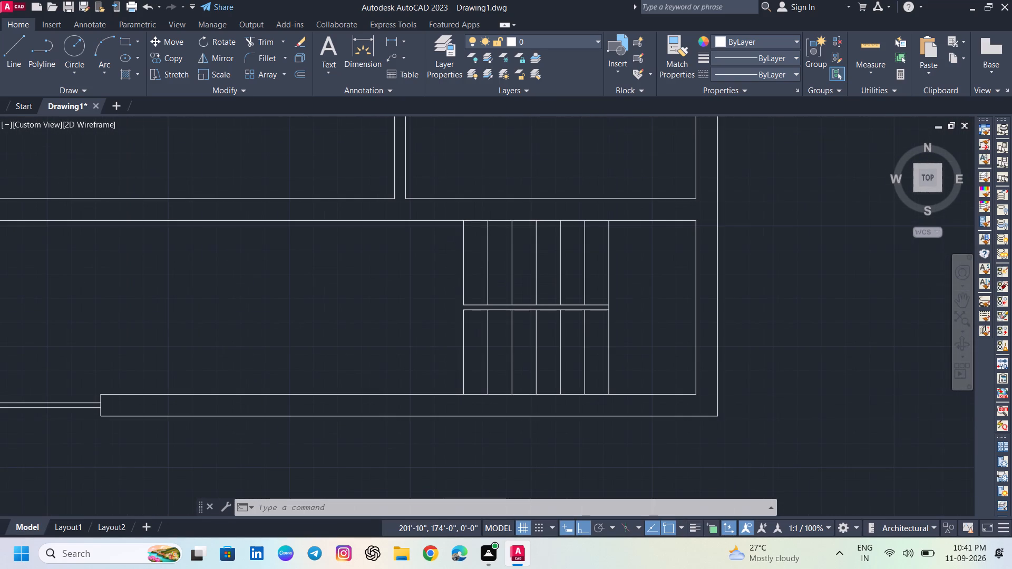
scroll(463, 255, "down", 2)
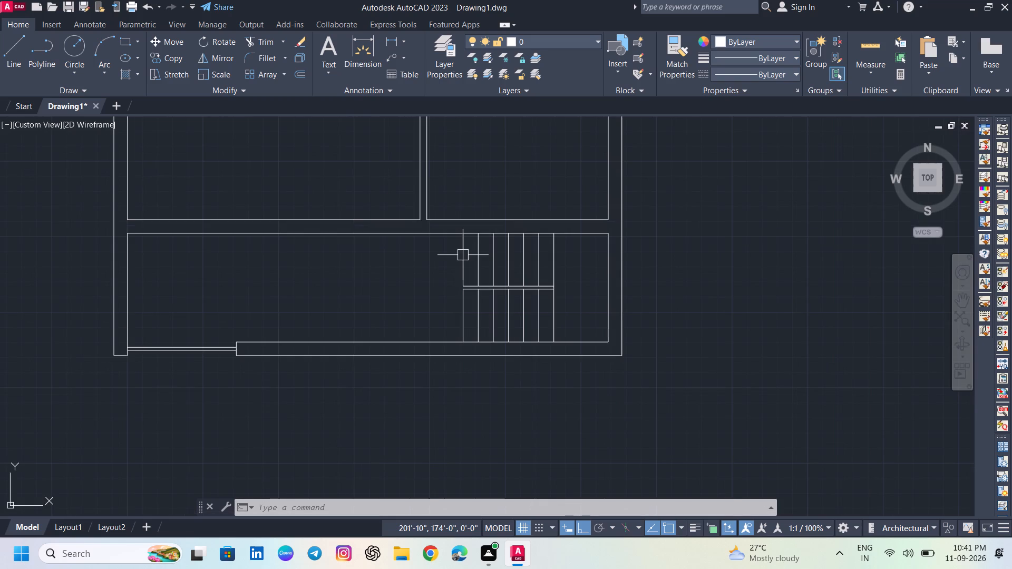
scroll(454, 270, "up", 1)
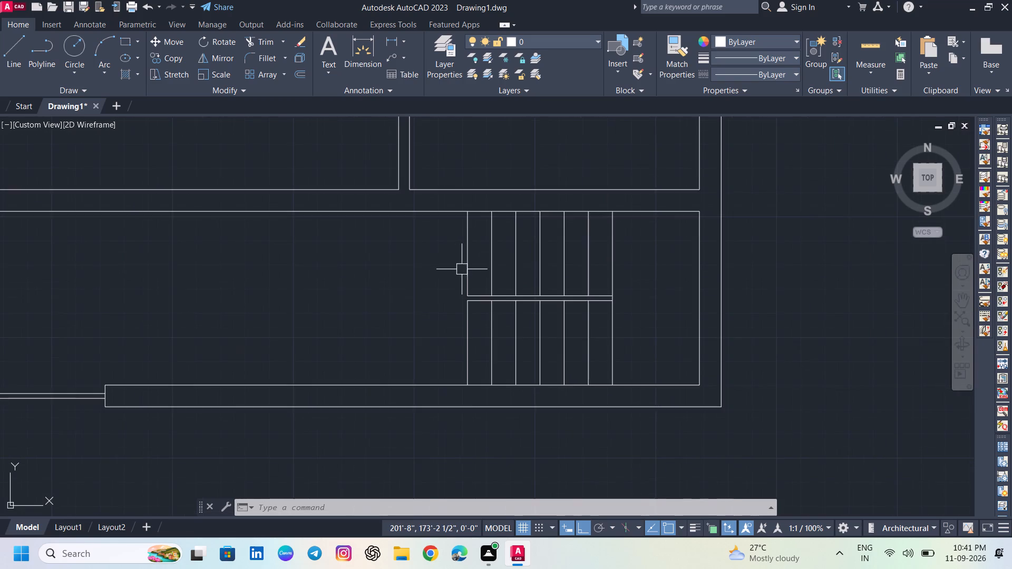
scroll(462, 269, "up", 1)
scroll(462, 269, "down", 1)
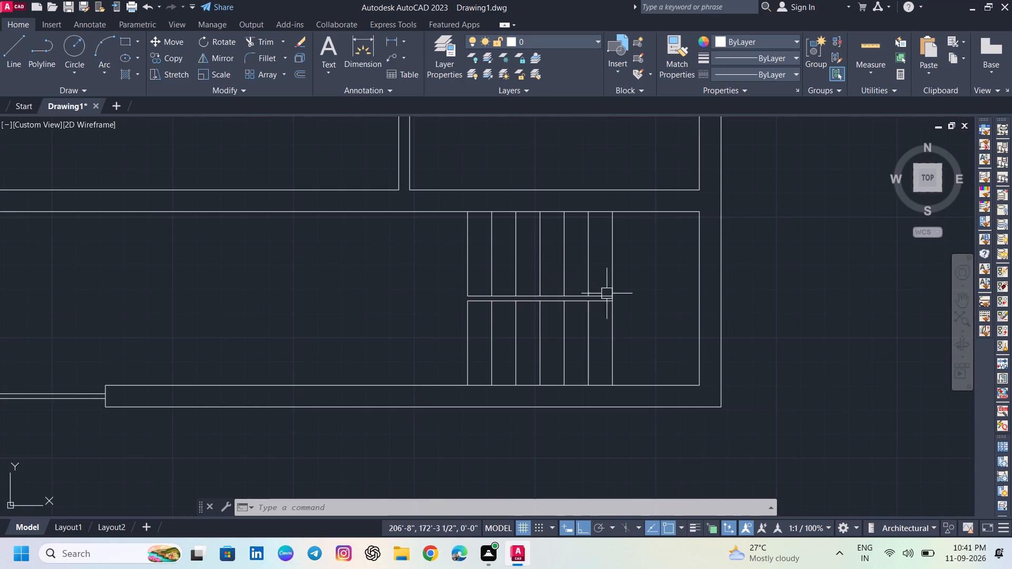
Copy the southern flight's westernmost tread line to the west as an array of 4 items spaced 10" apart.
left_click(469, 345)
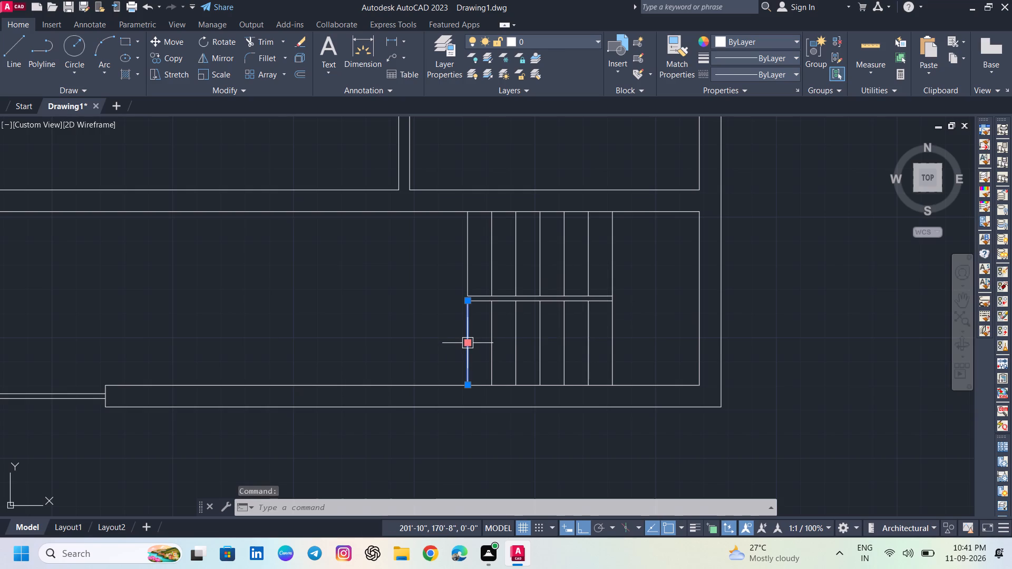
type("cp")
key("Return")
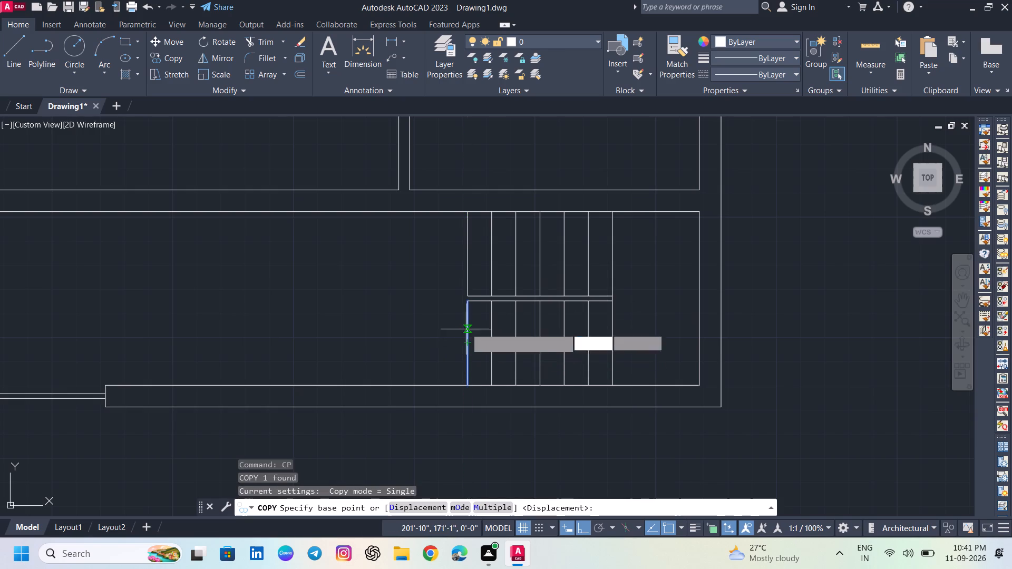
left_click(465, 300)
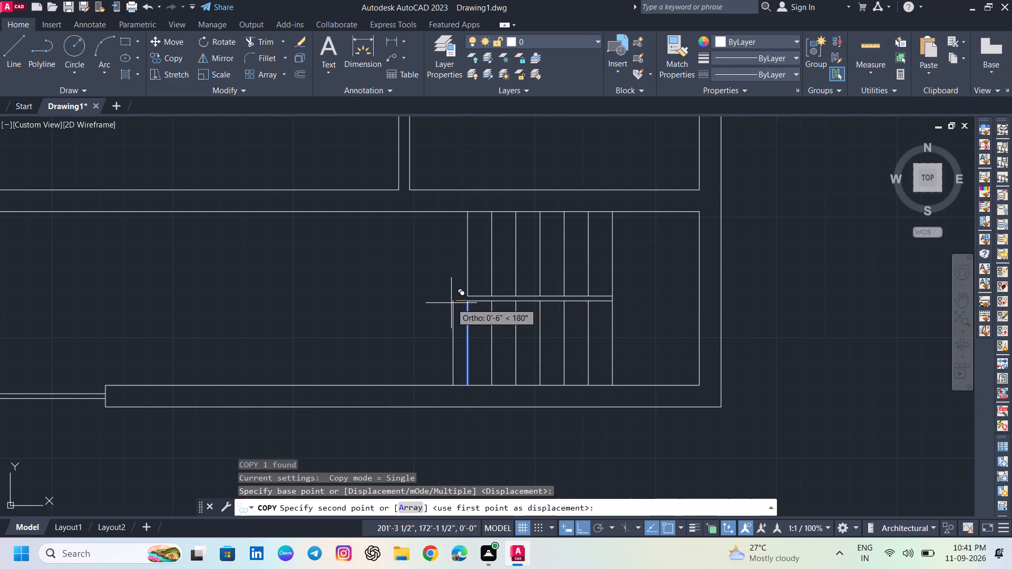
key("a")
key("Return")
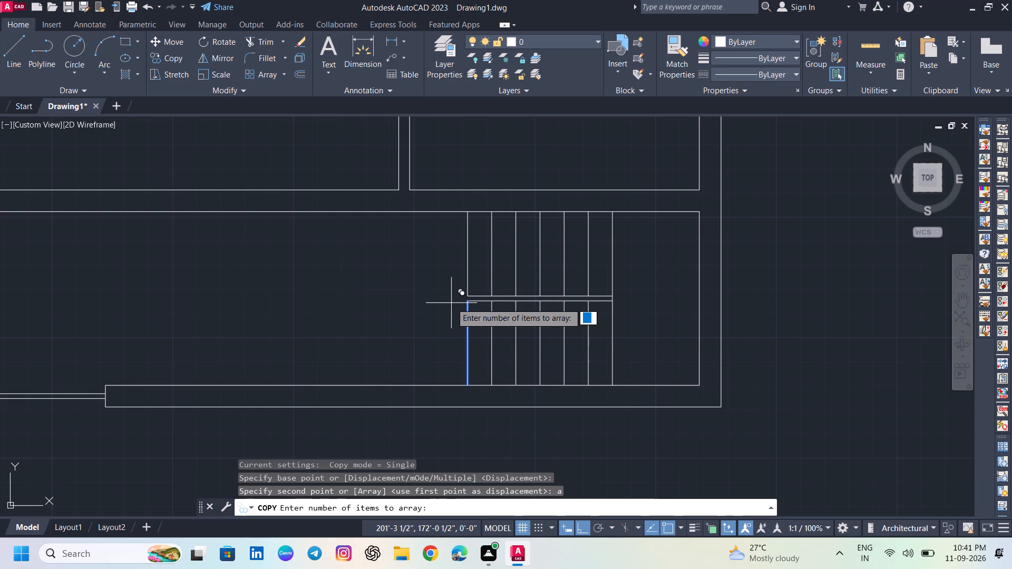
key("4")
key("Return")
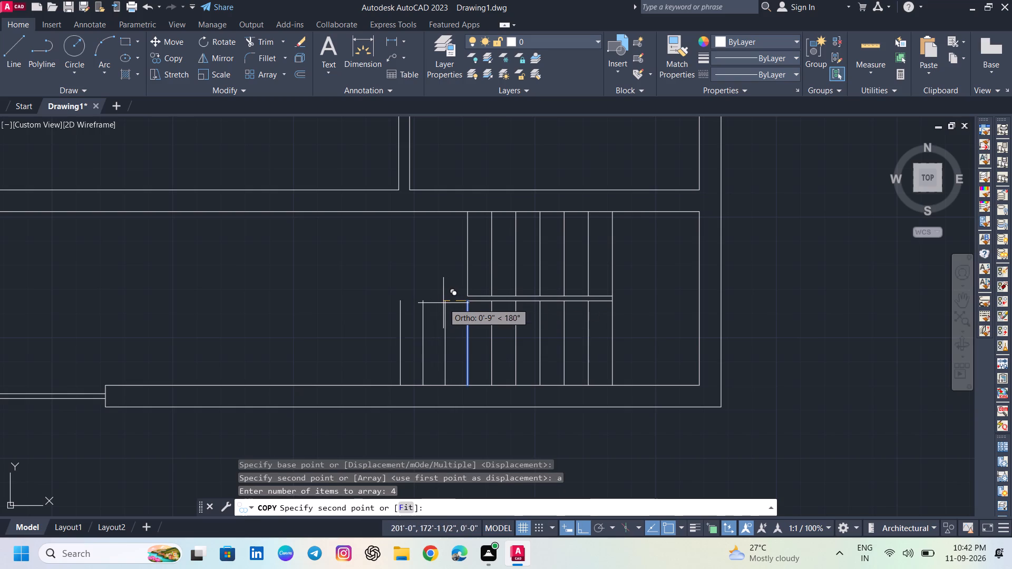
type("10\"")
key("Return")
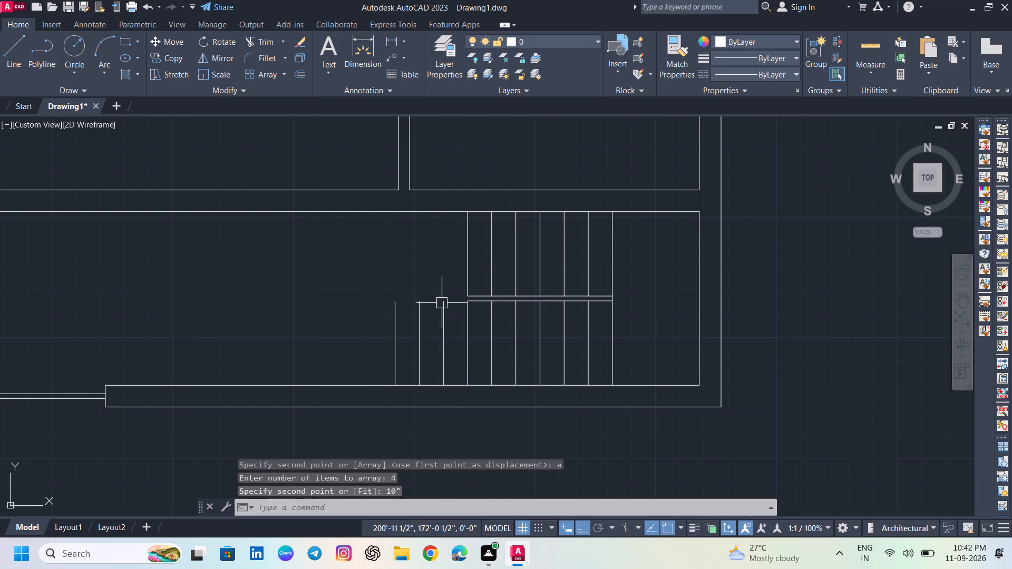
Extend the southern of the two horizontal stair lines west to the new westernmost tread line, using that tread as boundary edge.
type("ex")
key("Return")
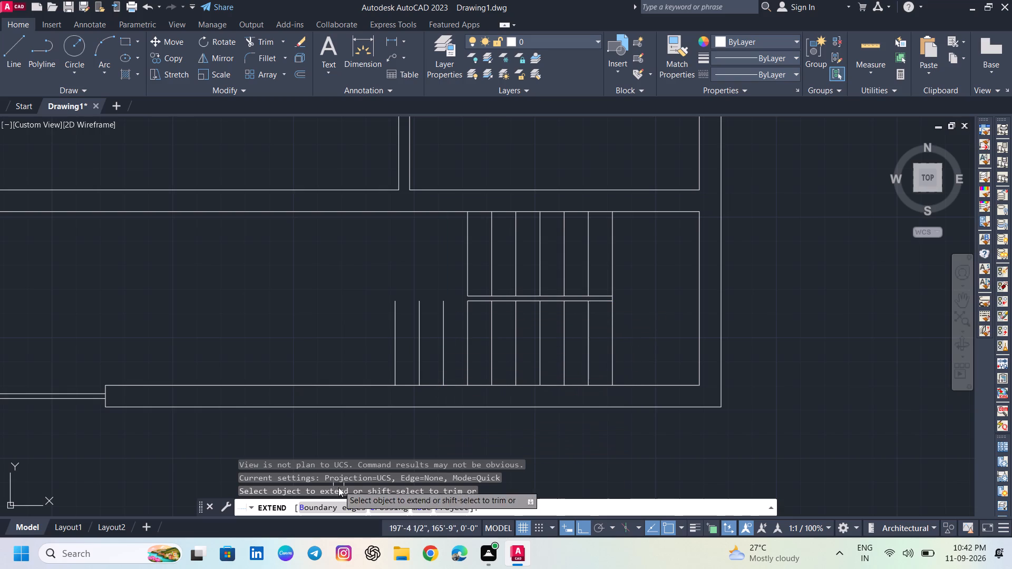
left_click(327, 507)
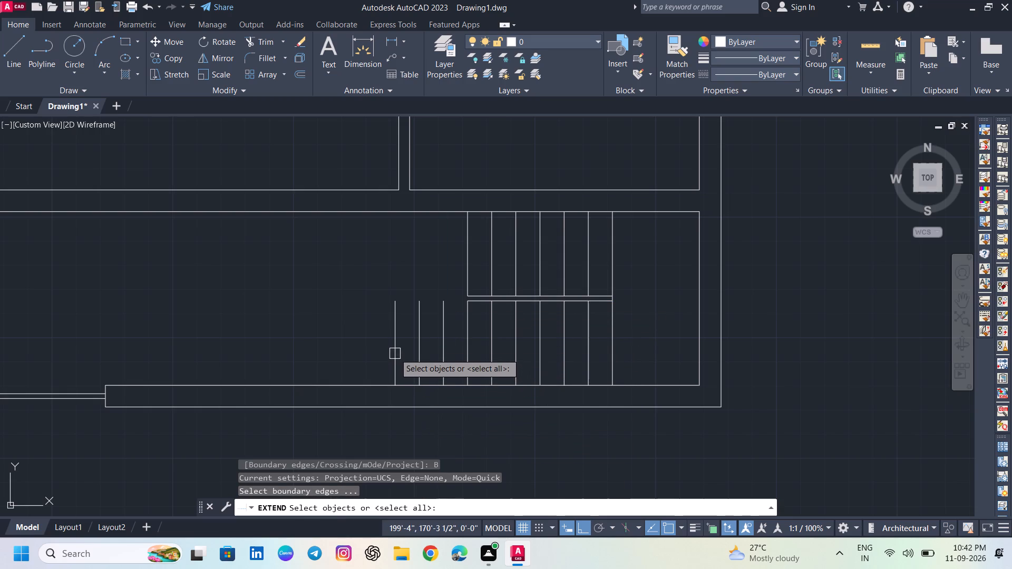
left_click(395, 354)
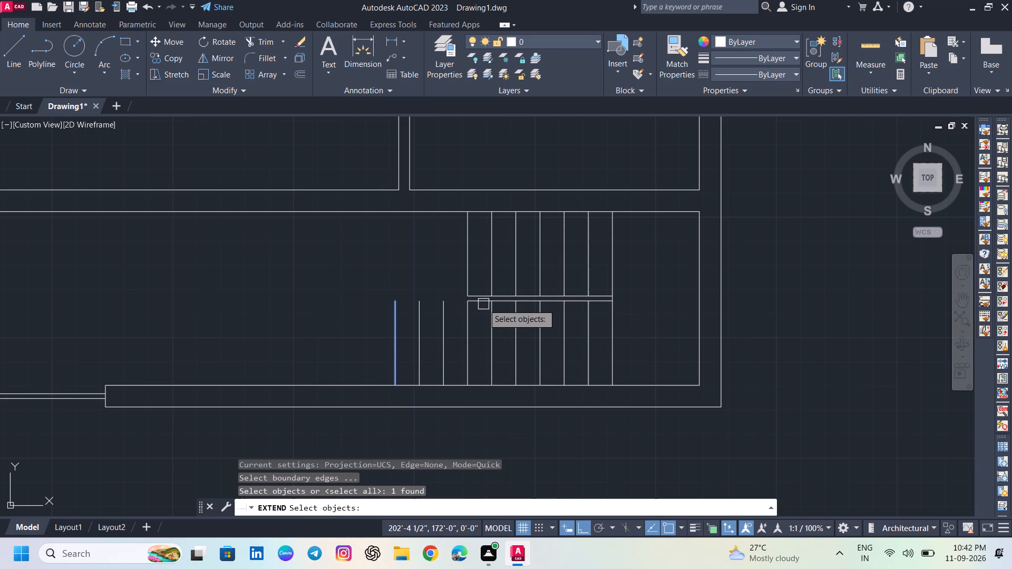
key("Return")
left_click(480, 304)
key("Escape")
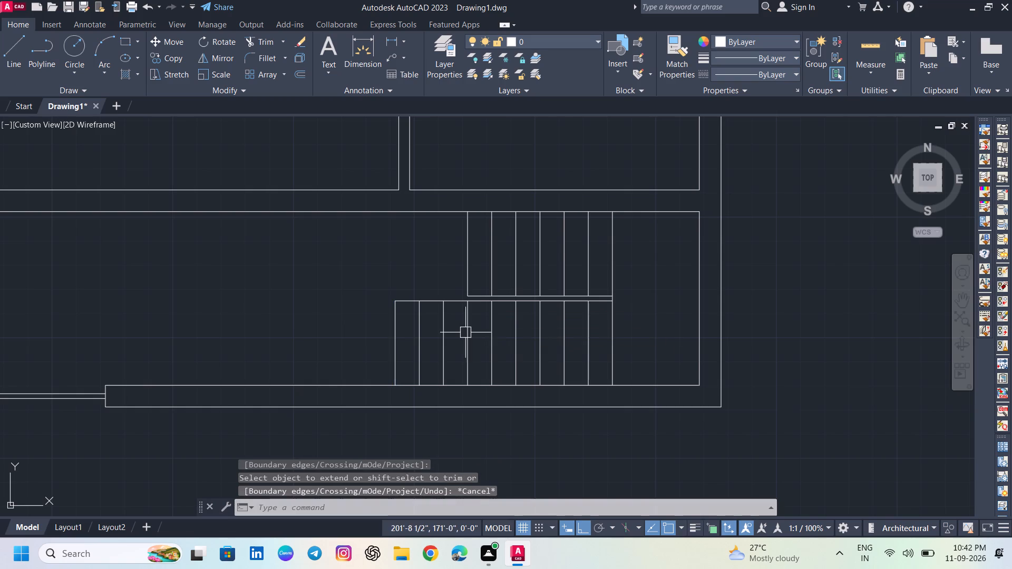
Place a horizontal multileader about 6'-4 1/2" long across the northern flight, with its arrowhead just east of the last tread and landing to the west.
scroll(462, 333, "down", 1)
middle_click_drag(454, 341, 427, 339)
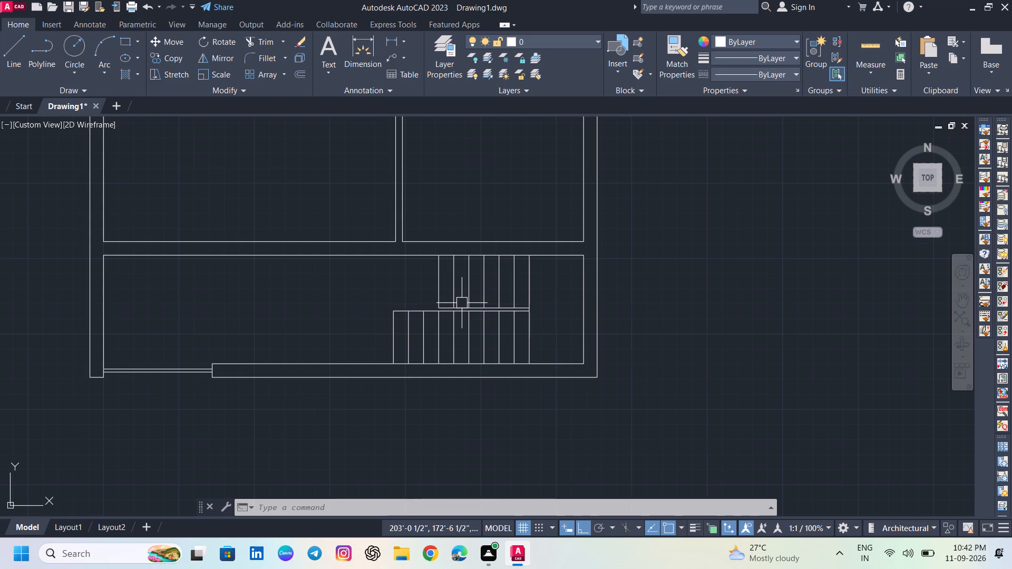
key("l")
key("Return")
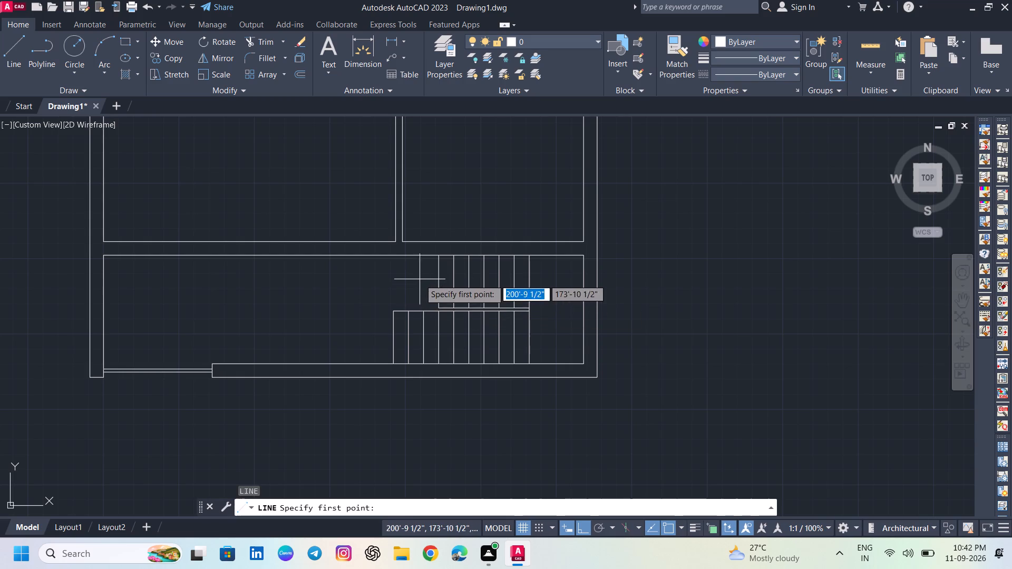
left_click(395, 58)
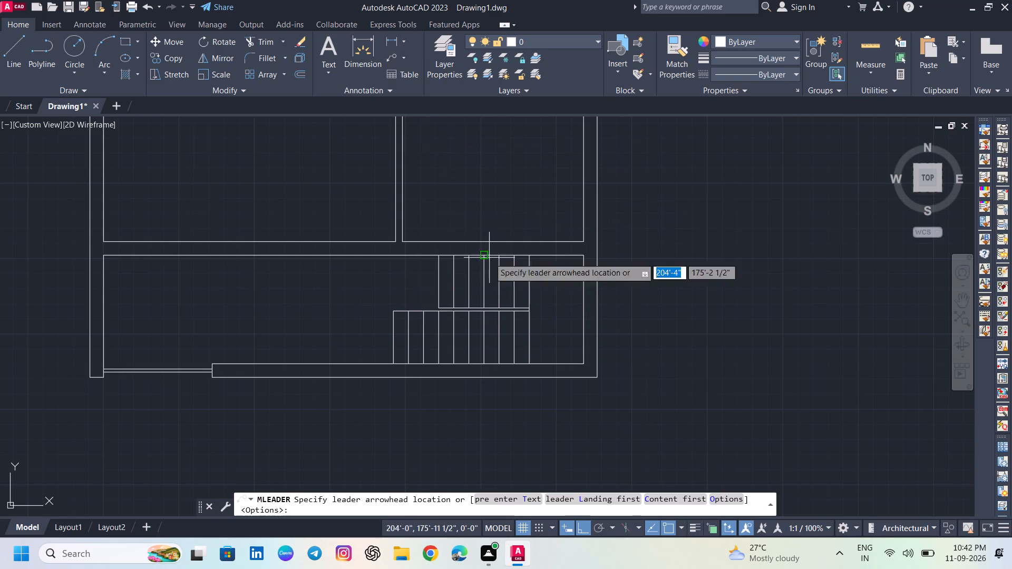
scroll(513, 288, "up", 2)
left_click(589, 272)
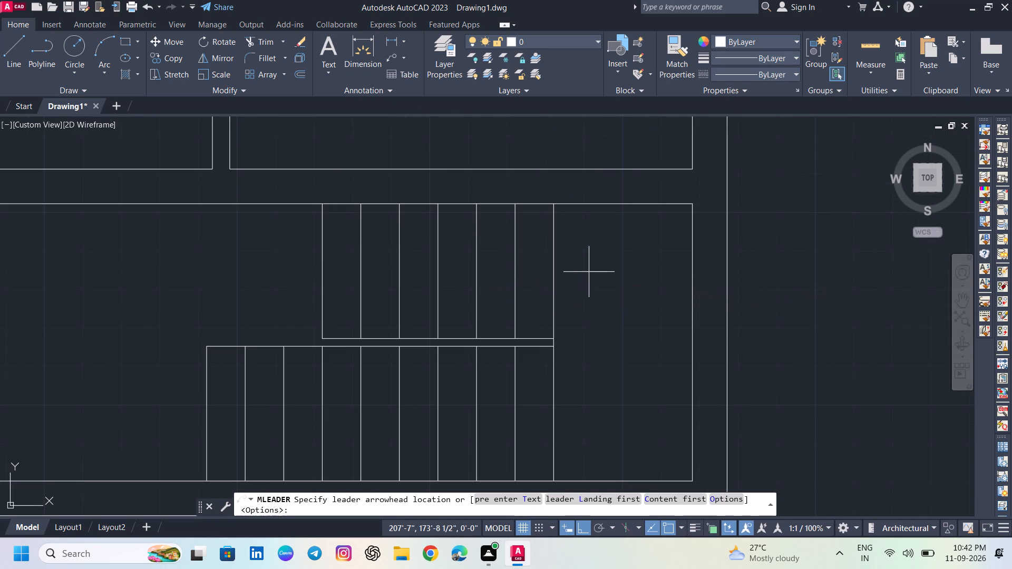
left_click(294, 271)
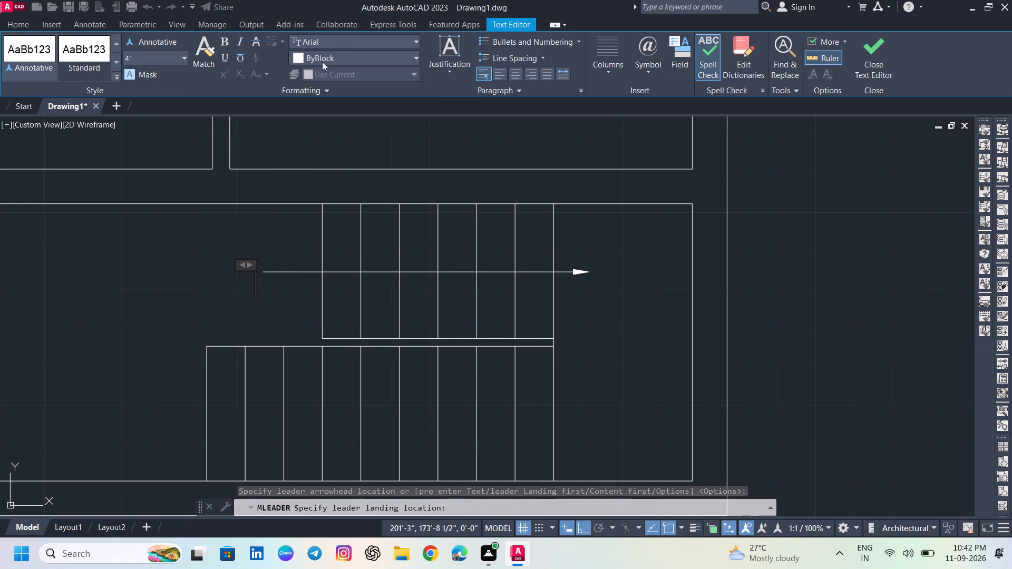
Label the stair leader UP in the superos font.
left_click(335, 42)
type("super")
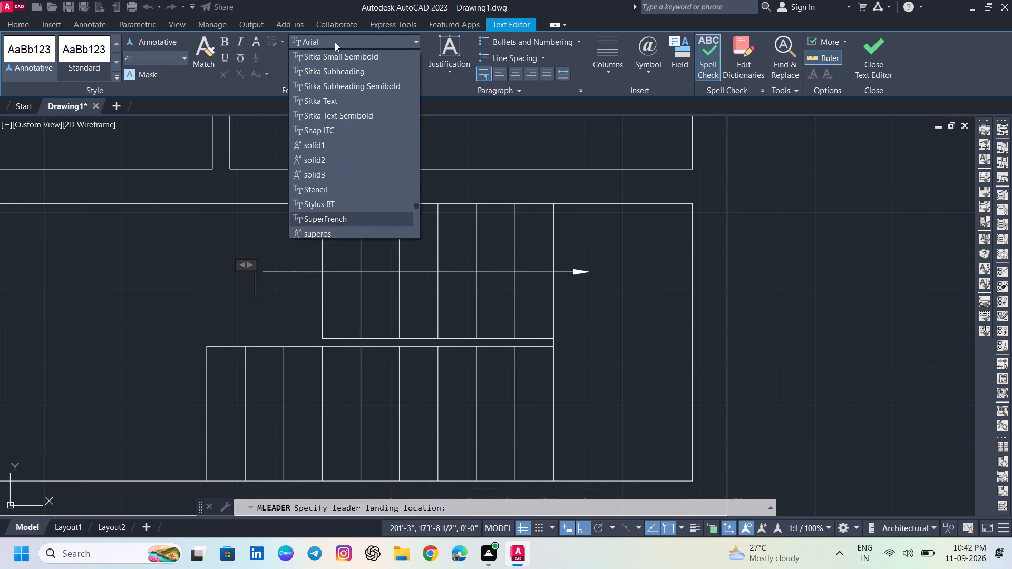
scroll(325, 161, "down", 1)
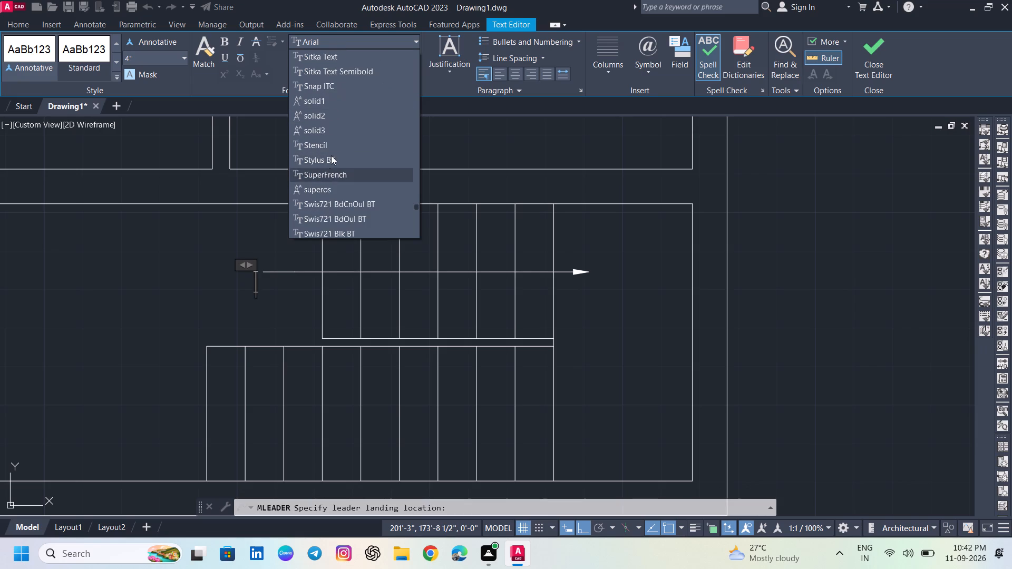
left_click(329, 187)
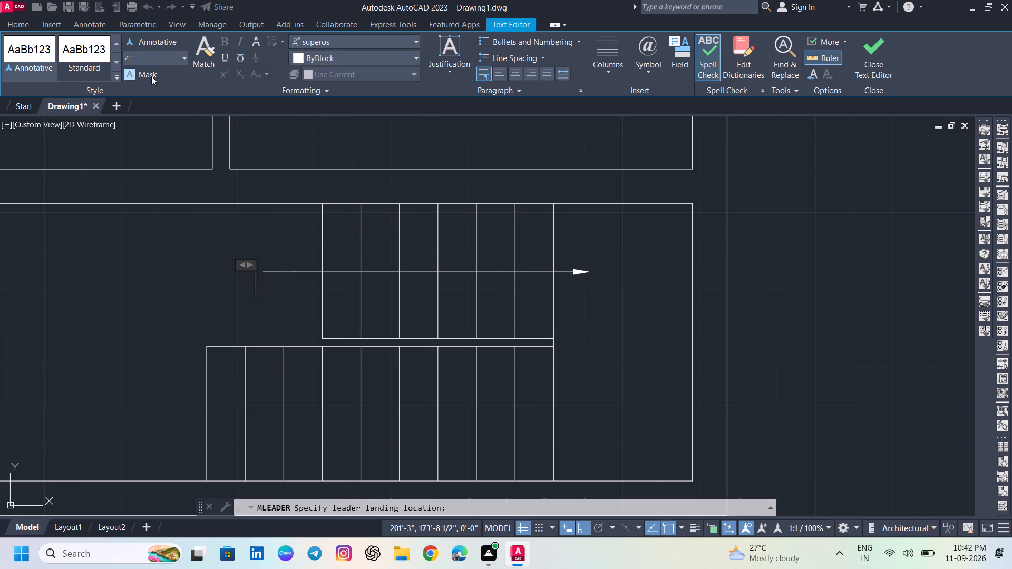
type("up")
key("BackSpace")
key("BackSpace")
type("UP")
left_click(890, 53)
Examine the labelled staircase and the whole floor plan.
scroll(592, 285, "down", 3)
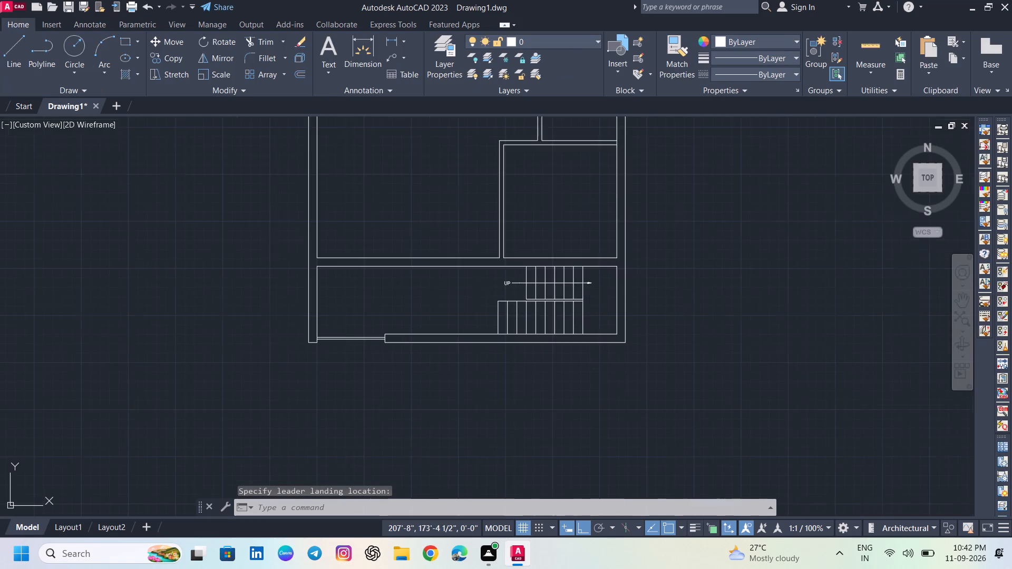
scroll(500, 316, "up", 1)
middle_click_drag(617, 307, 542, 302)
middle_click_drag(574, 293, 574, 278)
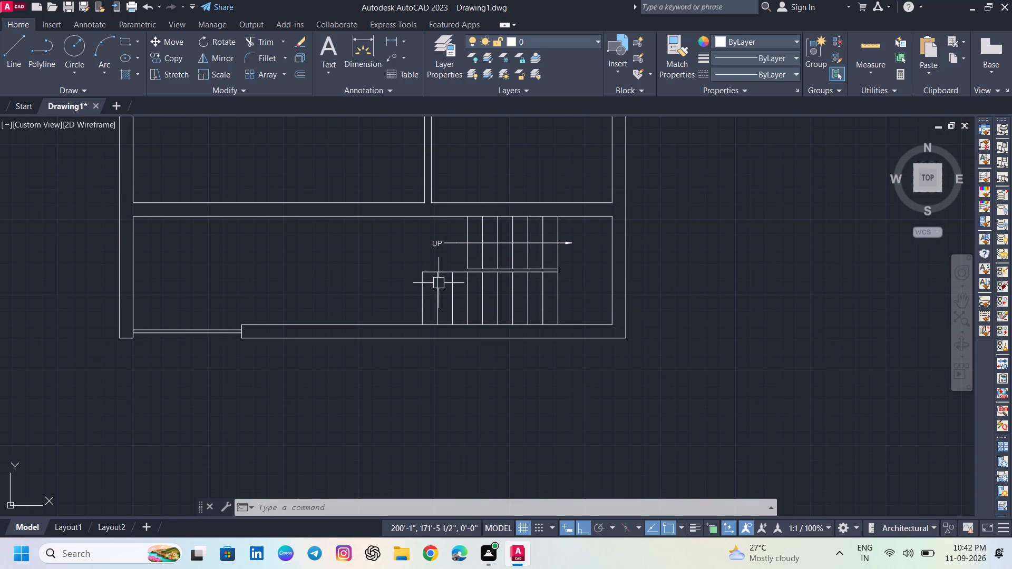
scroll(433, 284, "up", 2)
scroll(526, 293, "down", 2)
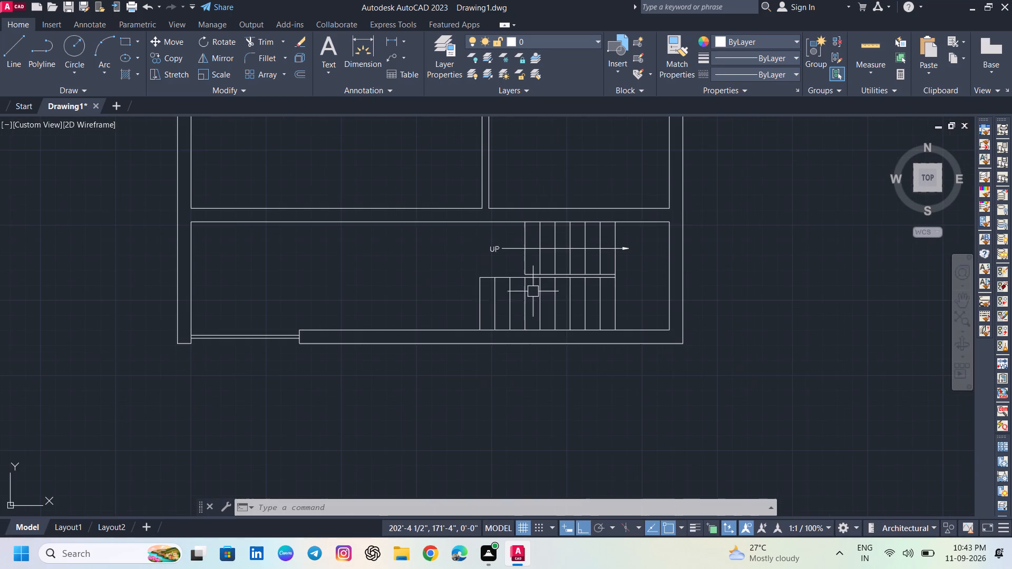
middle_click_drag(481, 297, 509, 316)
middle_click_drag(472, 277, 498, 312)
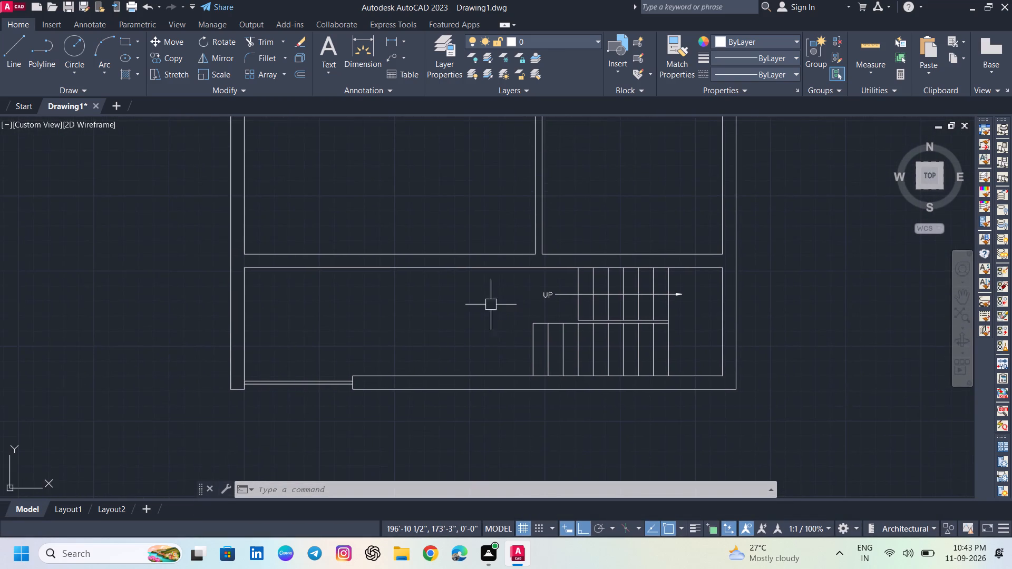
middle_click_drag(489, 304, 506, 358)
middle_click_drag(431, 344, 458, 369)
middle_click_drag(370, 344, 392, 387)
middle_click_drag(401, 329, 411, 364)
scroll(411, 364, "down", 3)
scroll(424, 321, "up", 2)
middle_click_drag(514, 307, 453, 276)
scroll(453, 276, "down", 2)
scroll(453, 277, "up", 1)
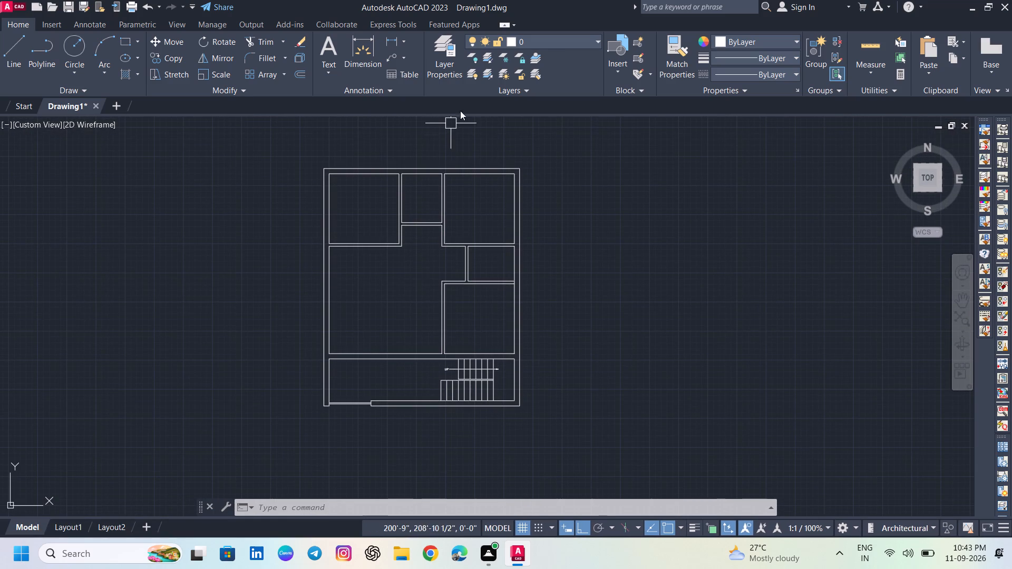
Import the All Layers.las layer state and restore it in the drawing.
left_click(450, 62)
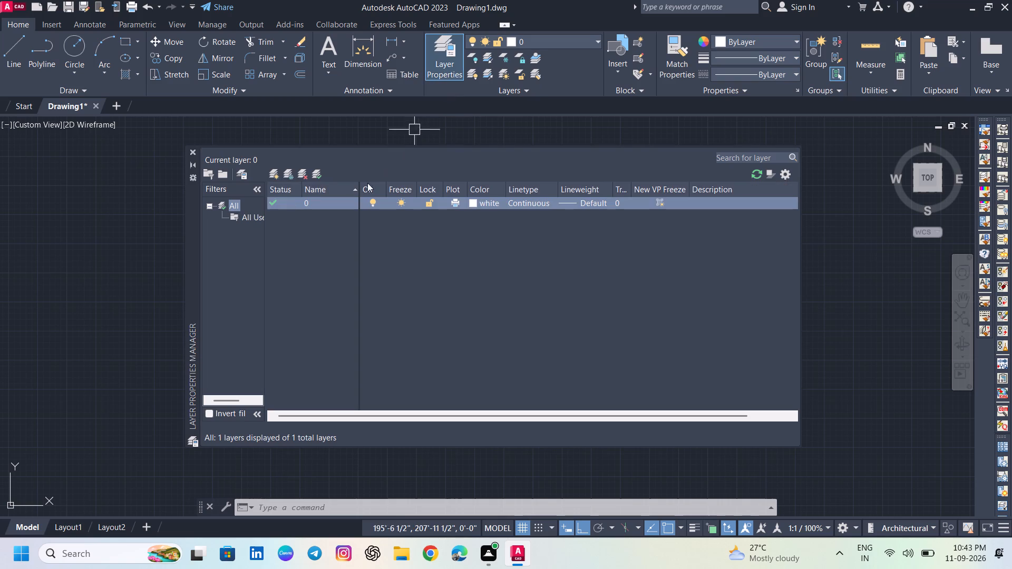
left_click(246, 175)
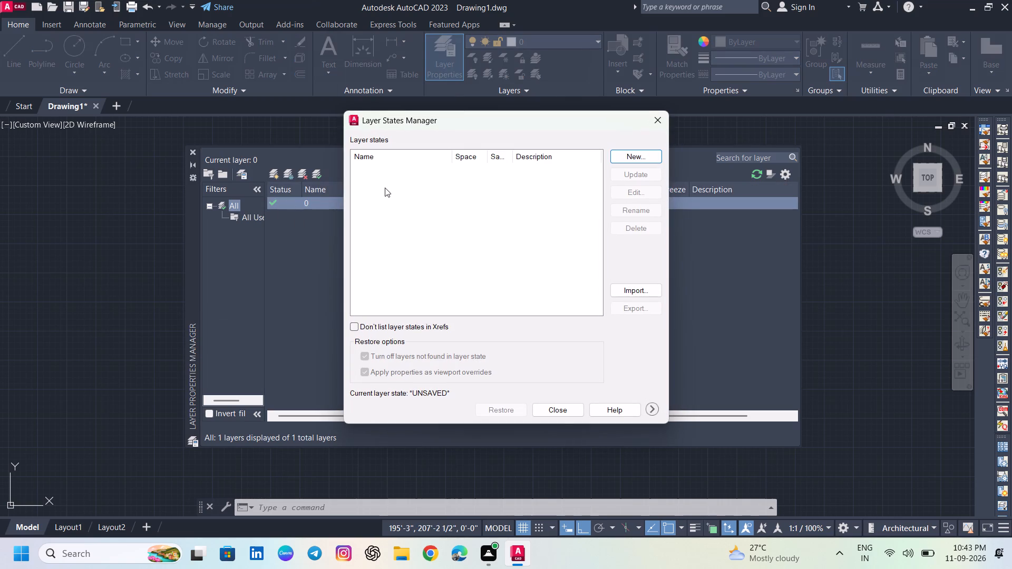
left_click(632, 289)
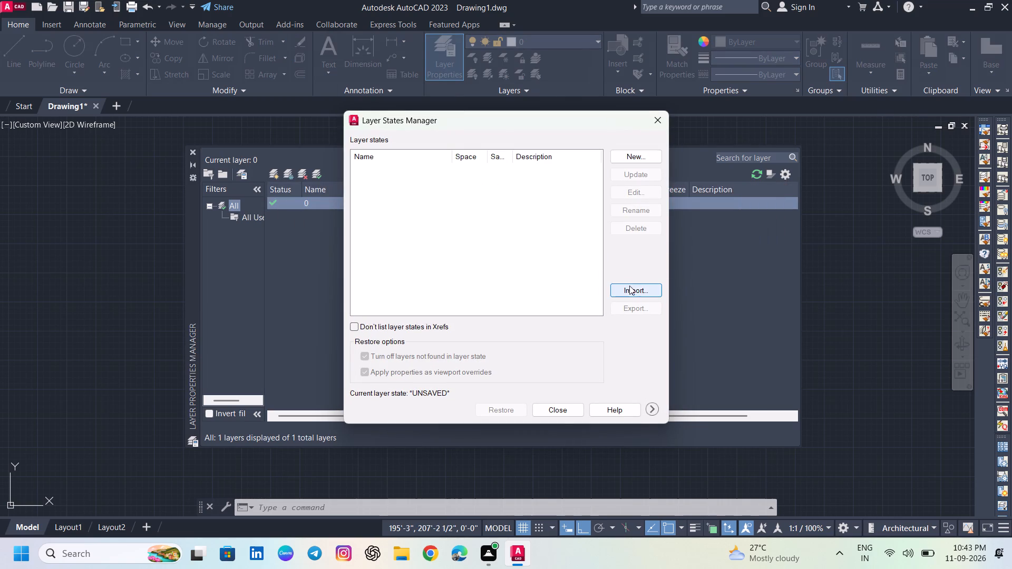
left_click(422, 180)
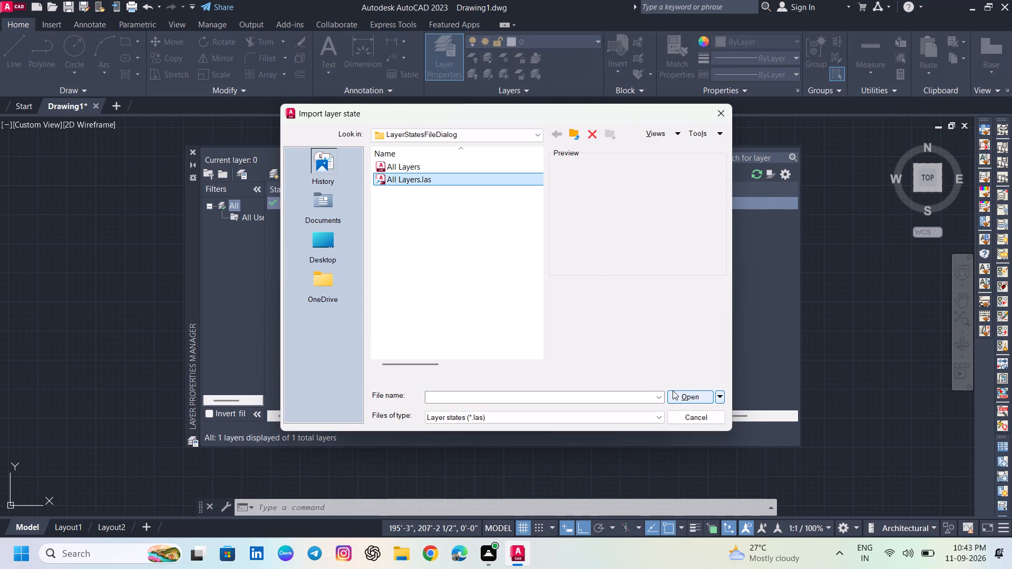
left_click(677, 394)
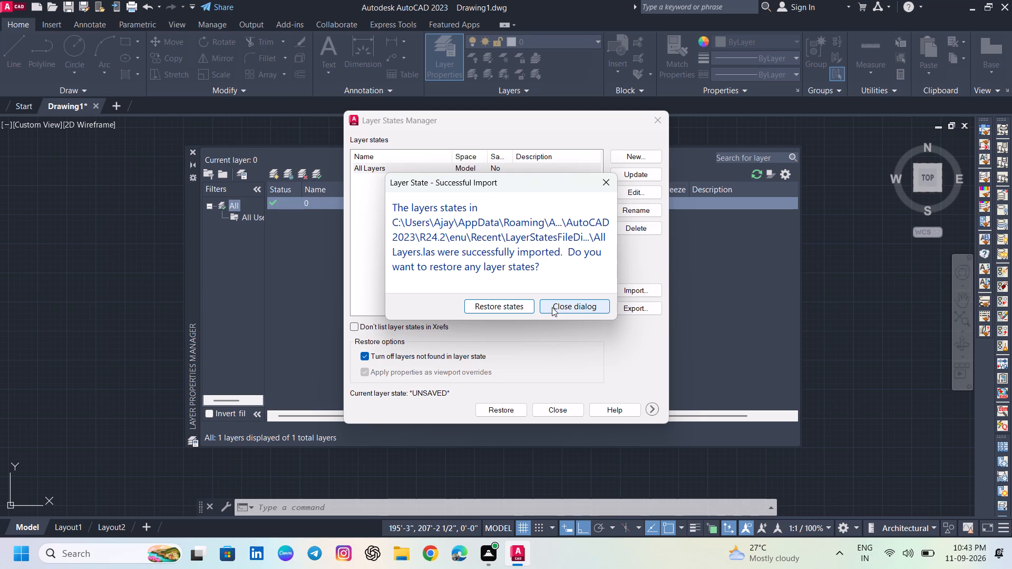
left_click(490, 308)
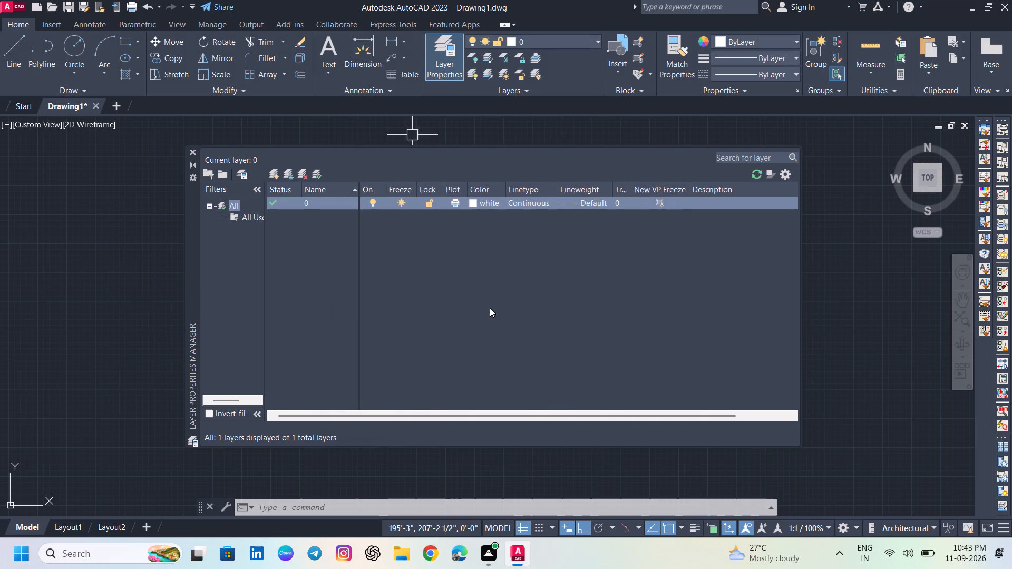
Examine the names and colours in the drawing's layer list, then close the list.
scroll(404, 291, "down", 4)
scroll(383, 334, "up", 2)
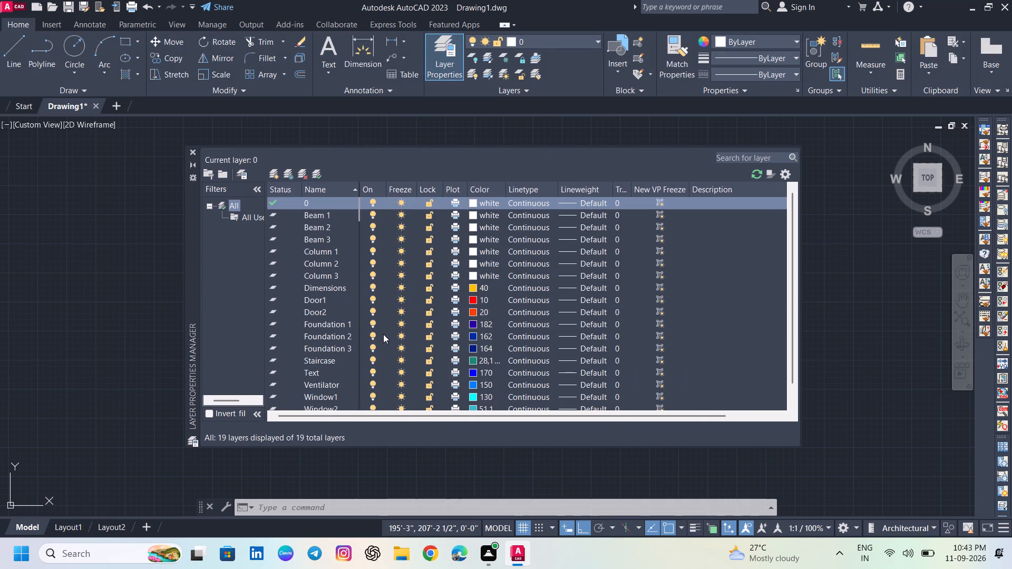
scroll(387, 327, "up", 2)
scroll(387, 327, "down", 2)
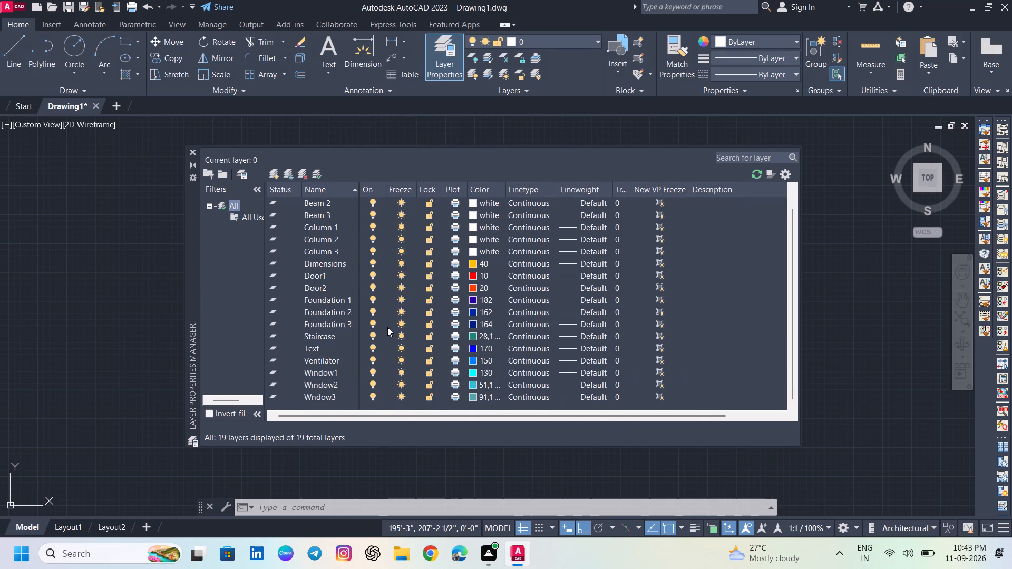
scroll(387, 327, "down", 1)
scroll(333, 267, "down", 3)
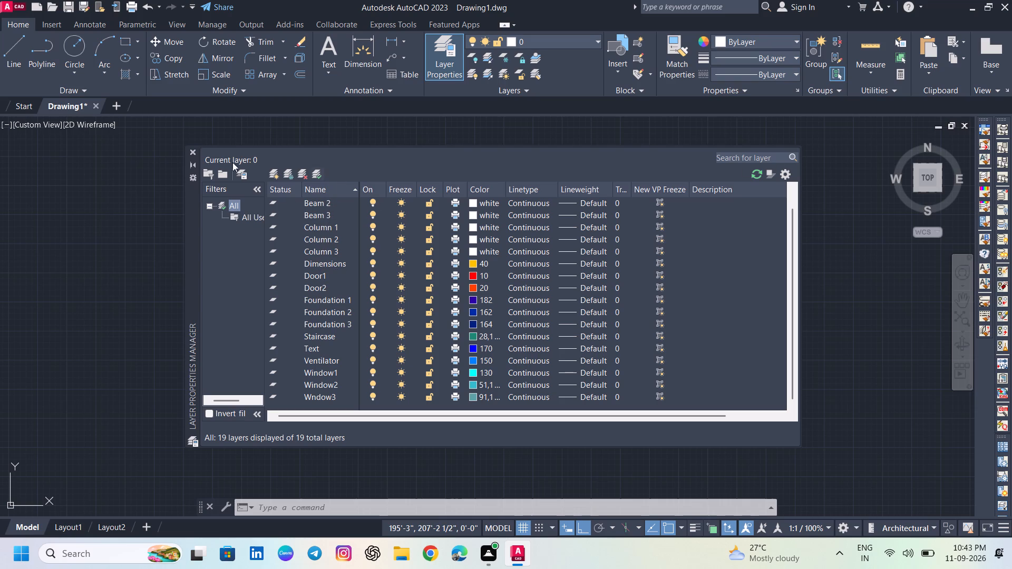
left_click(193, 151)
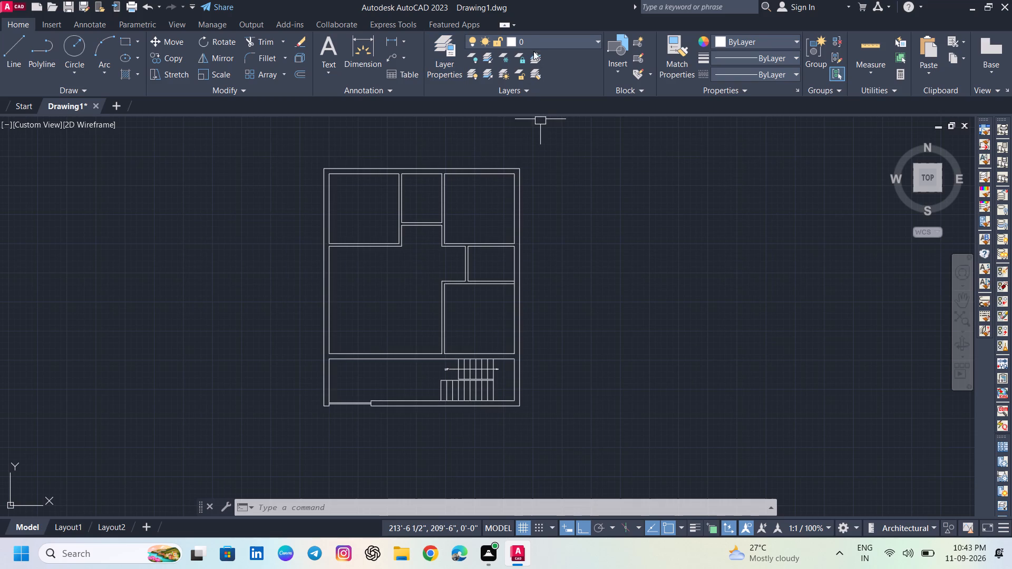
Make Door1 the current layer.
left_click(533, 42)
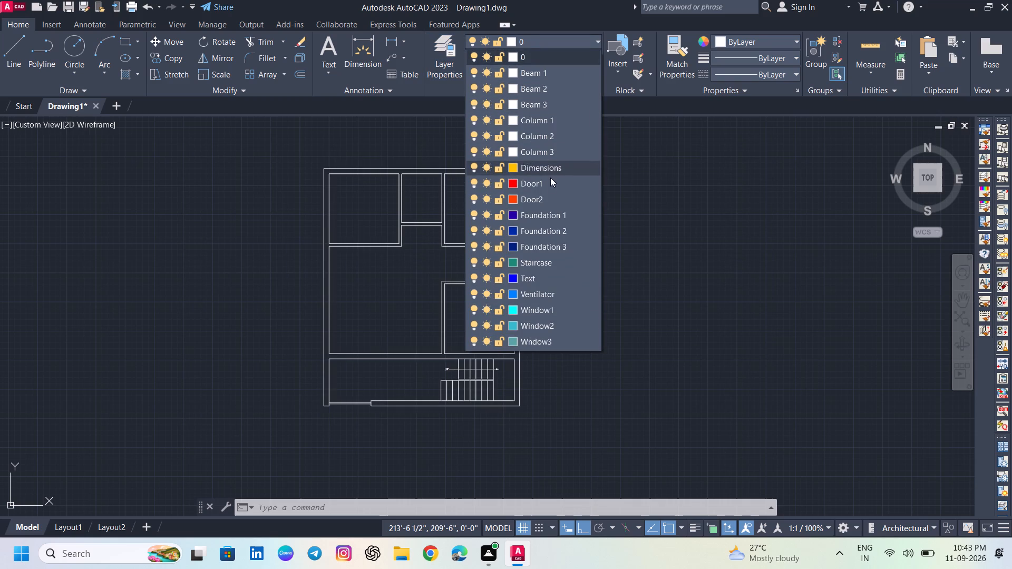
left_click(550, 181)
Draw a line 6" north from the northwest room's inner southeast corner, continuing east across the wall thickness.
scroll(426, 234, "up", 3)
scroll(371, 230, "down", 1)
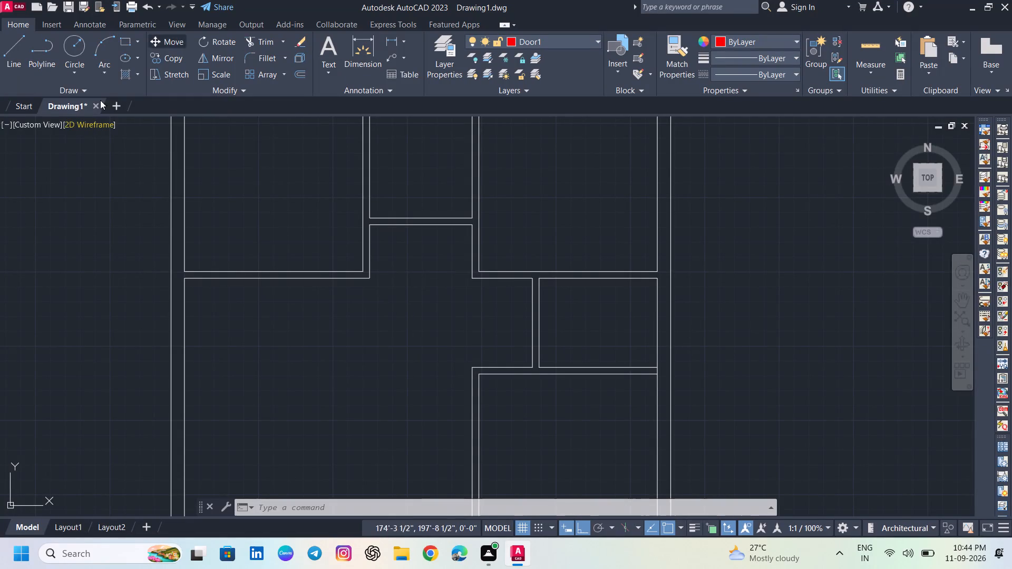
key("l")
key("Return")
scroll(227, 241, "down", 1)
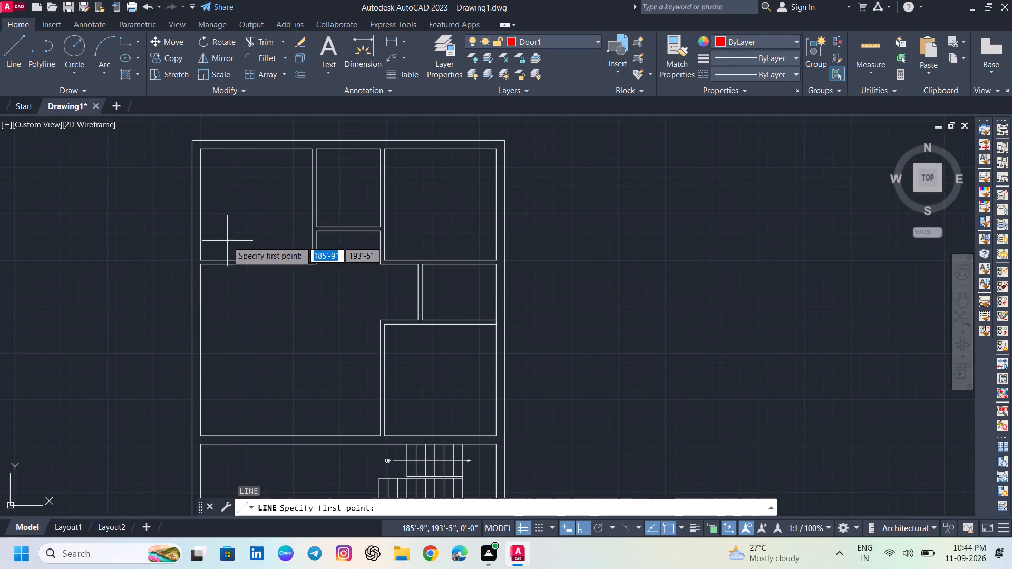
middle_click_drag(251, 238, 267, 291)
scroll(328, 302, "up", 3)
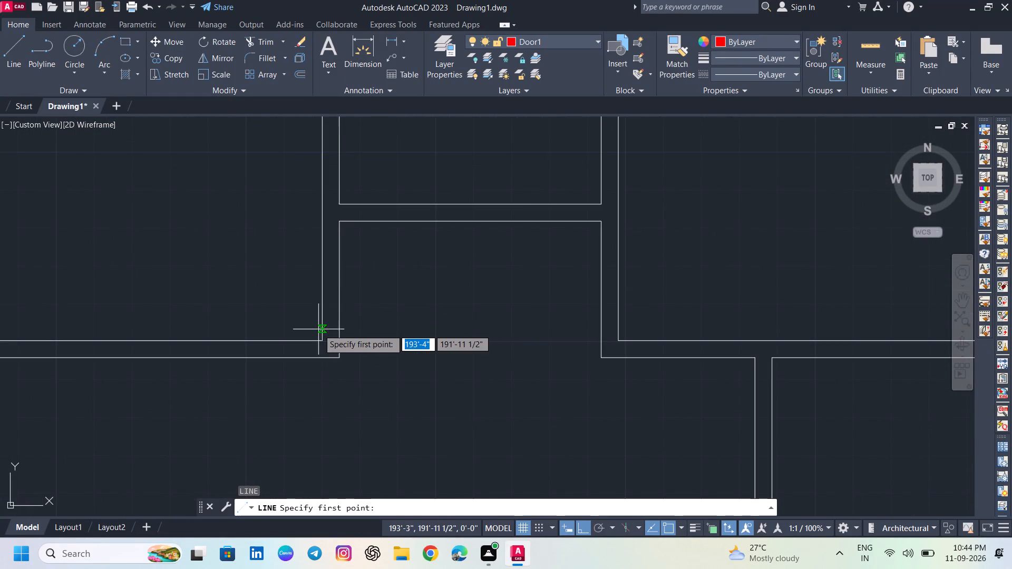
scroll(318, 329, "up", 2)
left_click(326, 358)
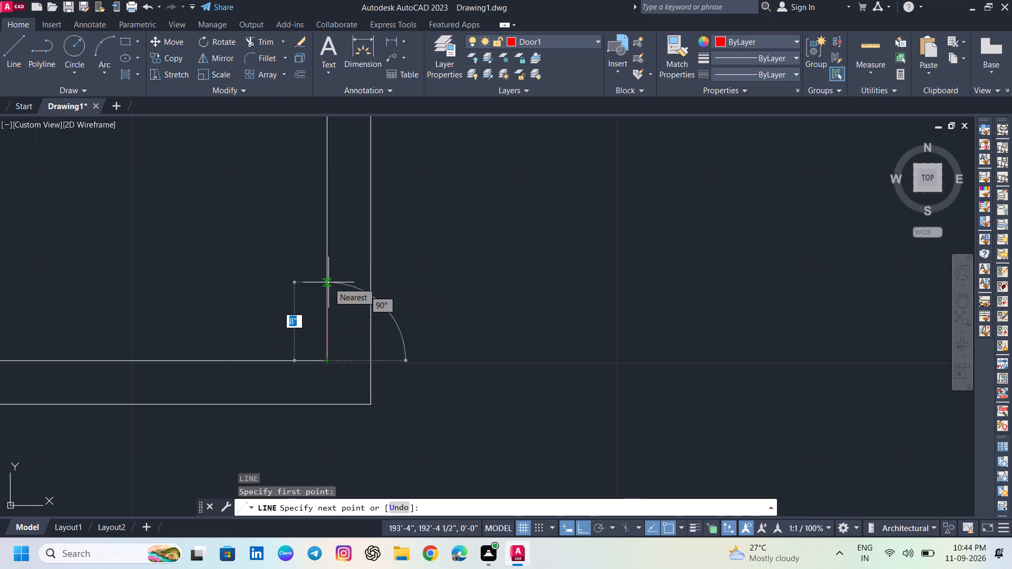
type("6\"")
key("Return")
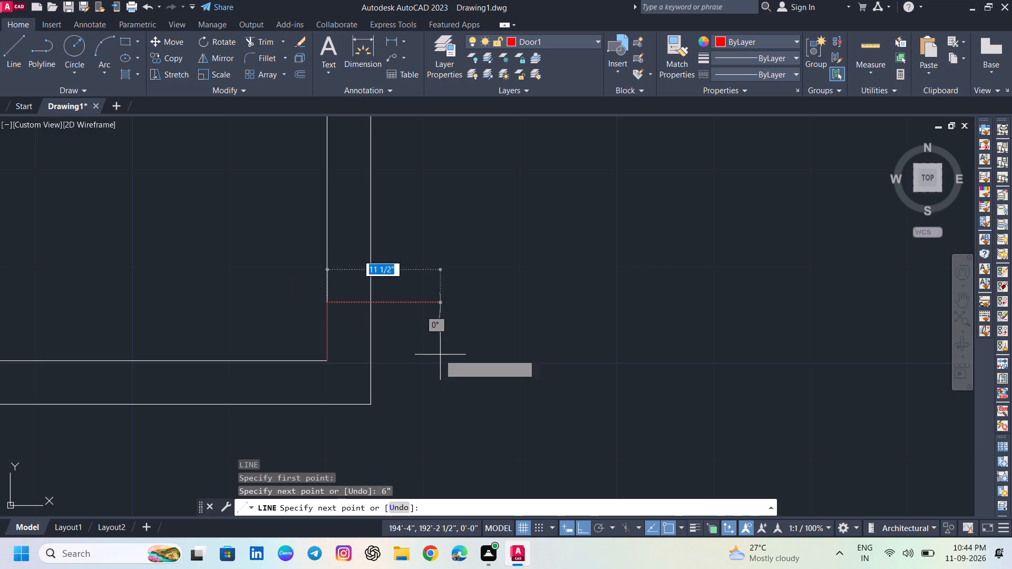
left_click(372, 302)
key("space")
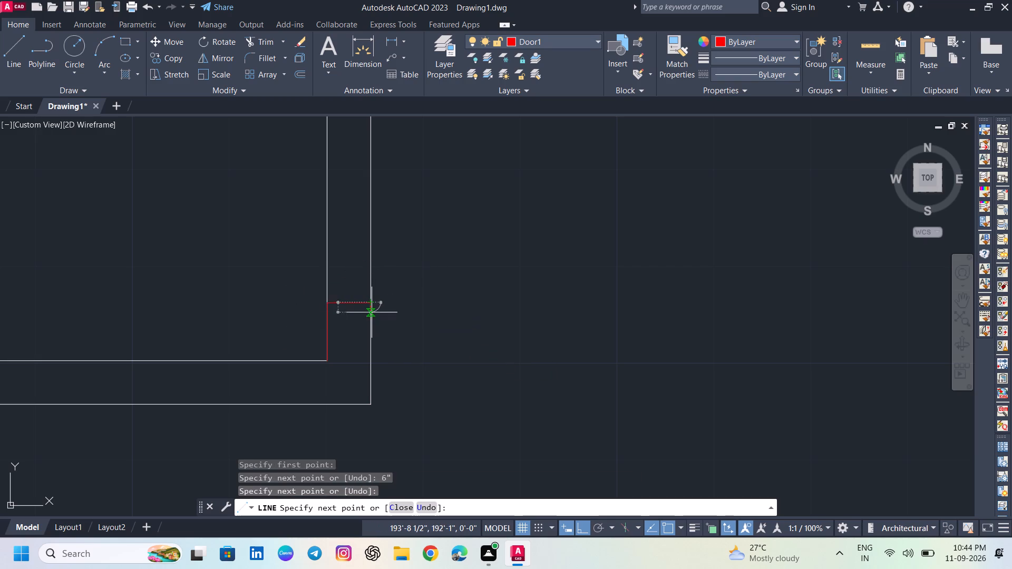
Offset the short door line across the northwest room's east wall 2'6" to the north.
key("o")
key("Return")
key("3")
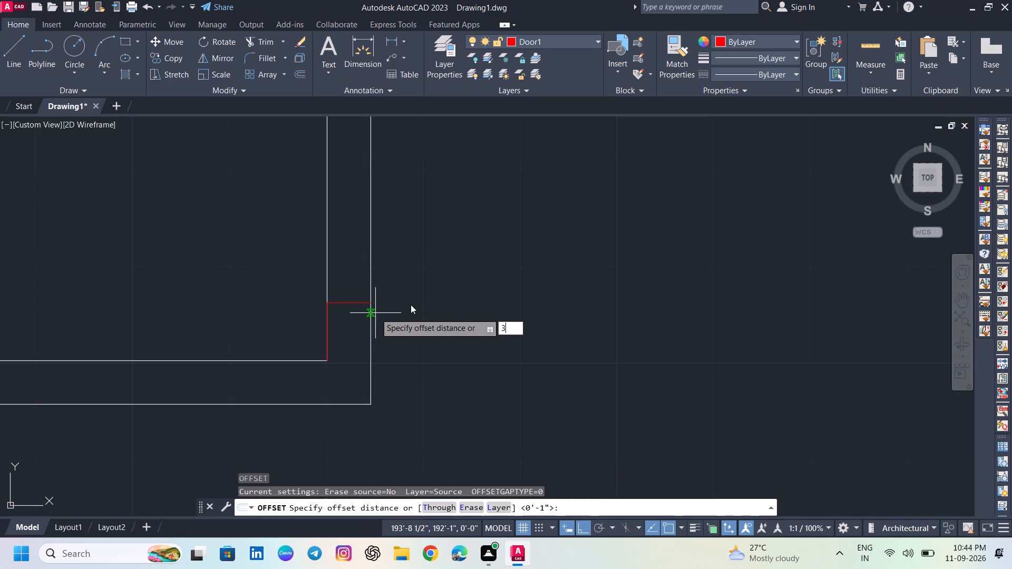
key("BackSpace")
type("2'")
type("6\"")
key("Return")
left_click(337, 304)
left_click(339, 228)
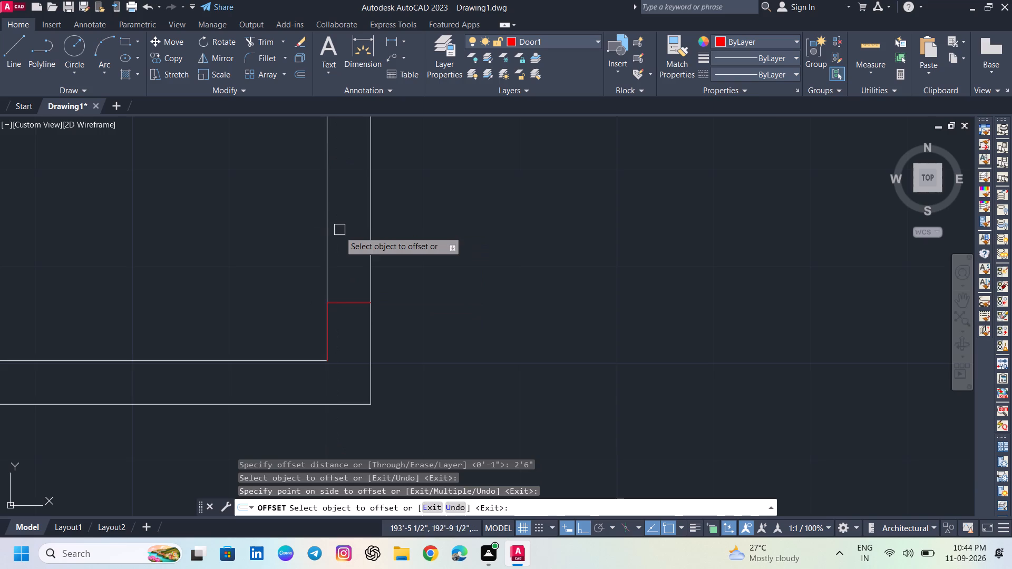
scroll(339, 231, "down", 3)
middle_click_drag(344, 246, 356, 315)
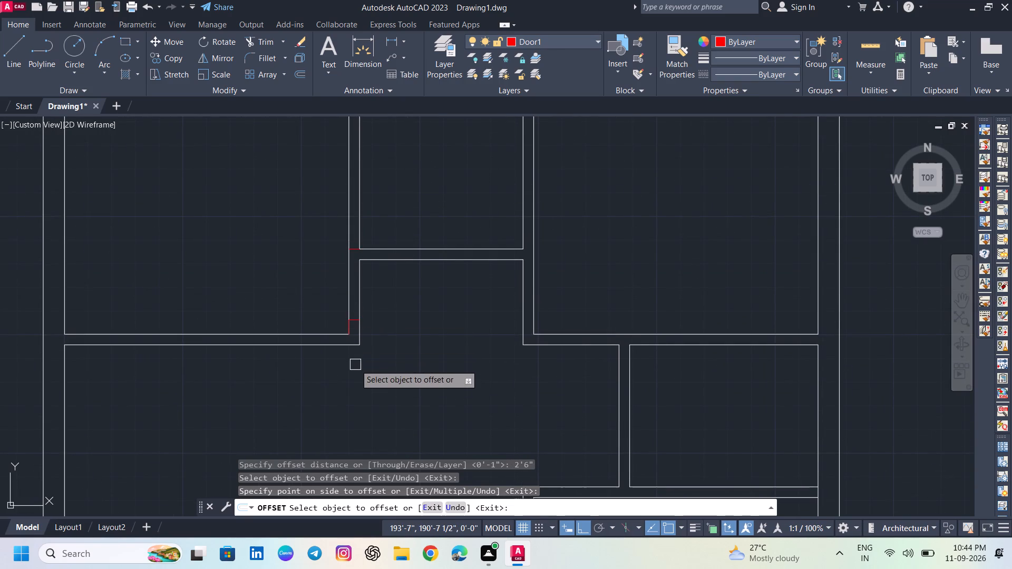
scroll(359, 343, "down", 2)
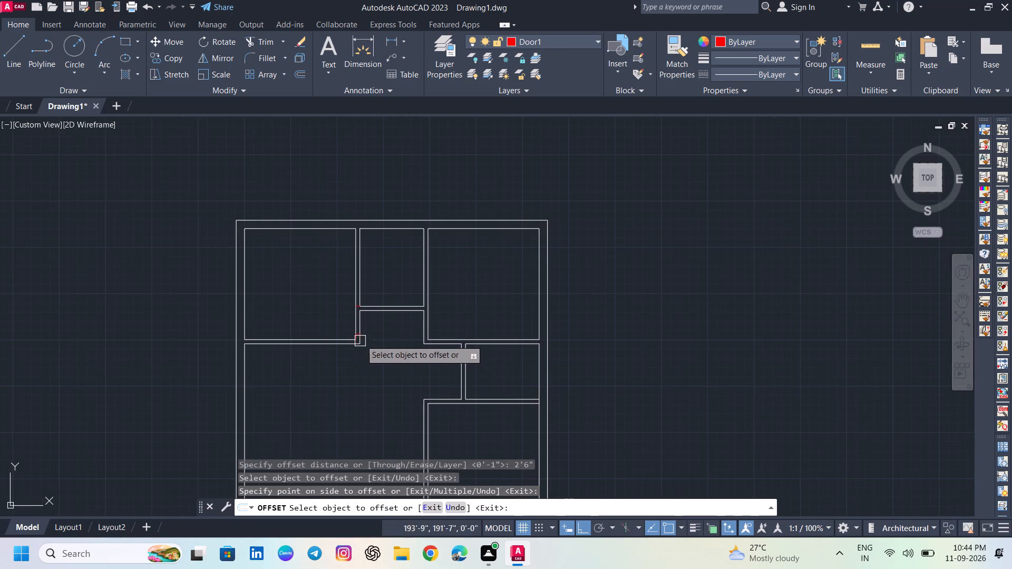
middle_click_drag(365, 330, 372, 345)
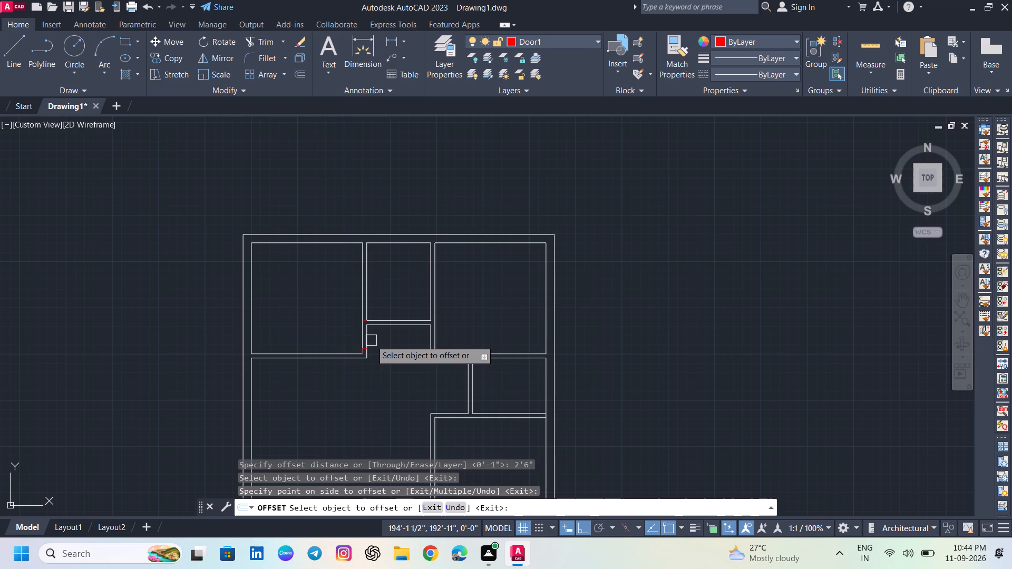
key("Escape")
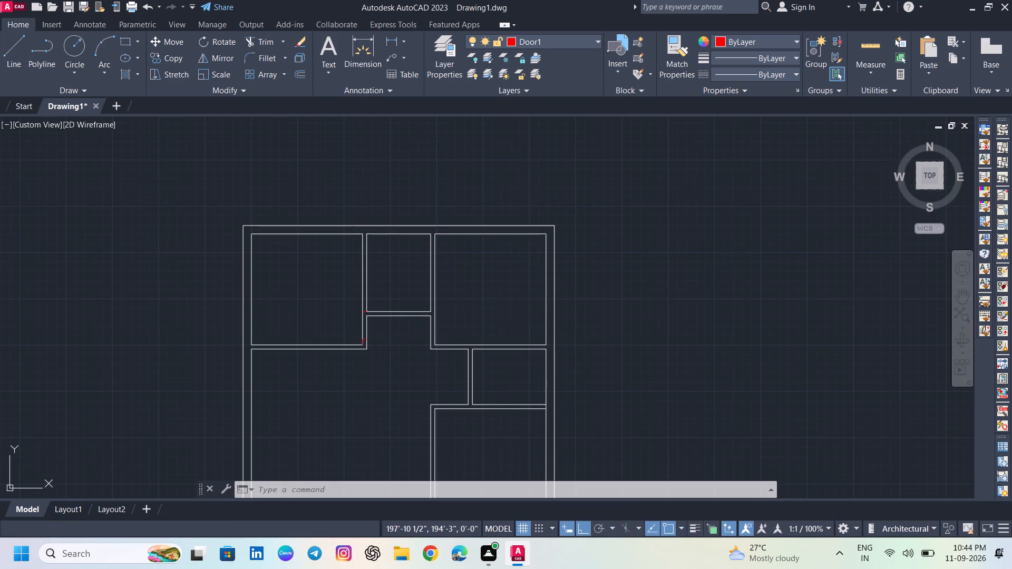
Offset the inner north wall line of the middle northern room 5'9" to the south.
scroll(403, 322, "up", 1)
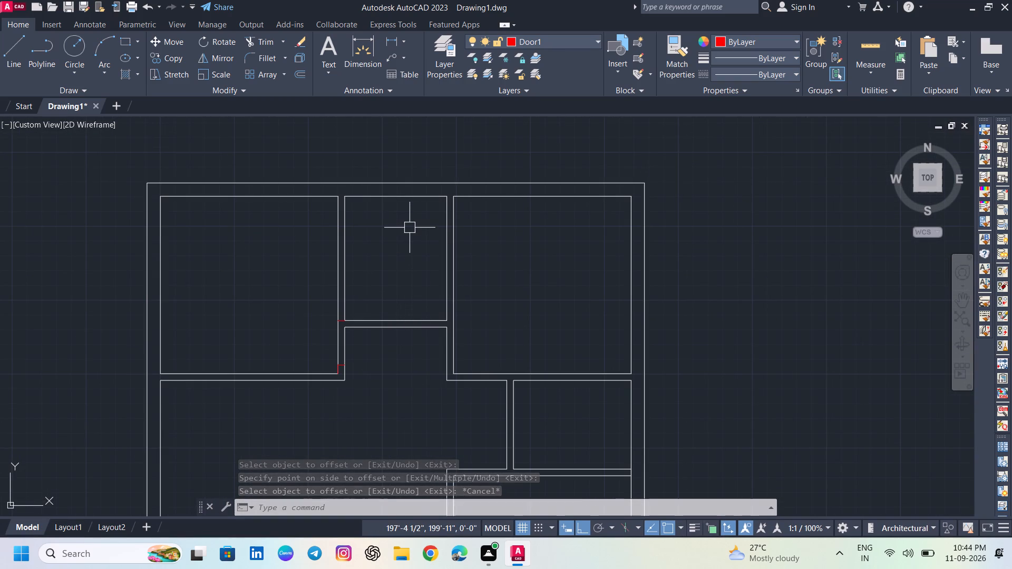
key("o")
key("Return")
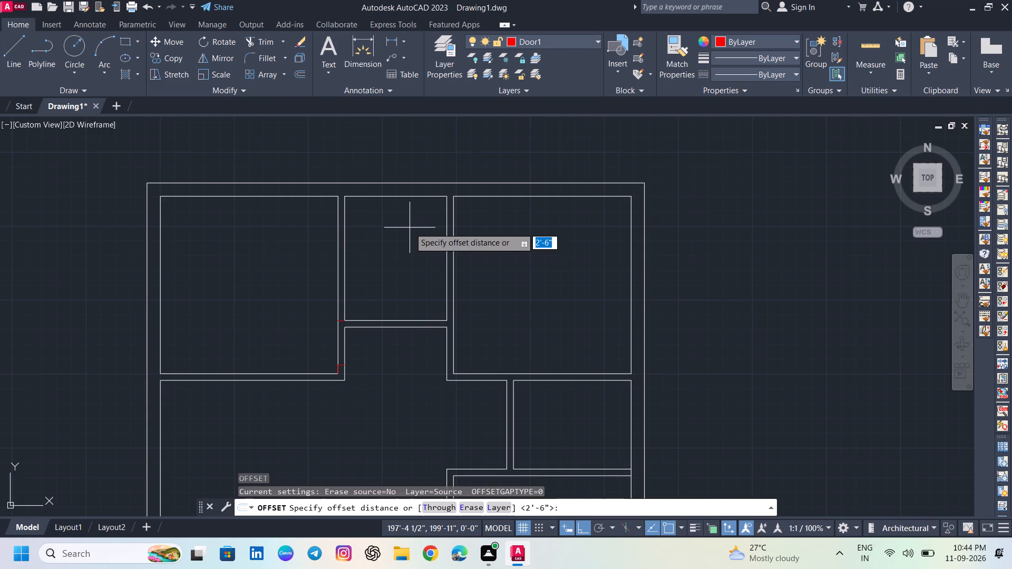
type("5'9\"")
key("Return")
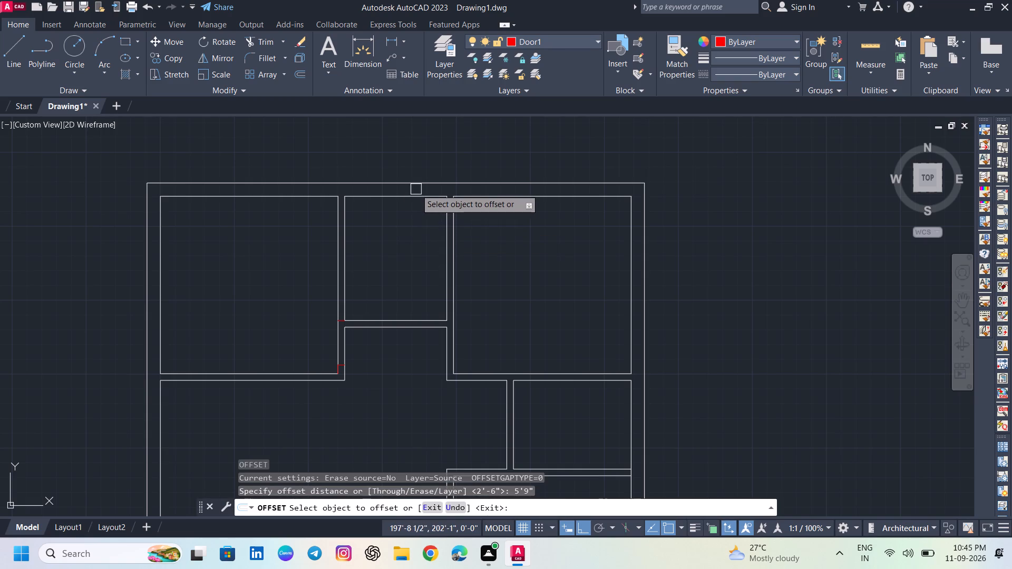
left_click(414, 196)
left_click(412, 240)
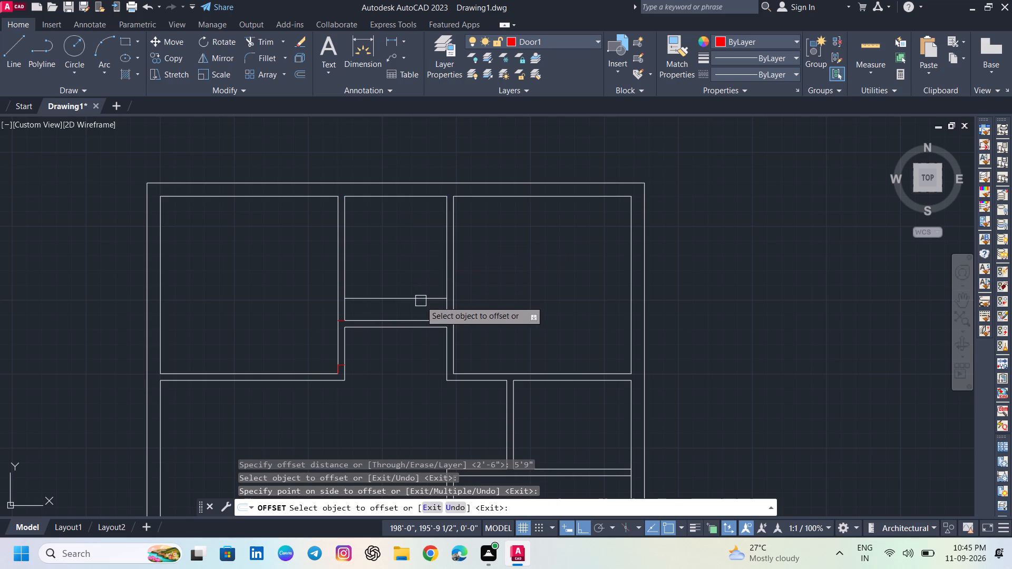
key("Escape")
Offset the new horizontal line in the middle northern room 4.5" to the south.
key("o")
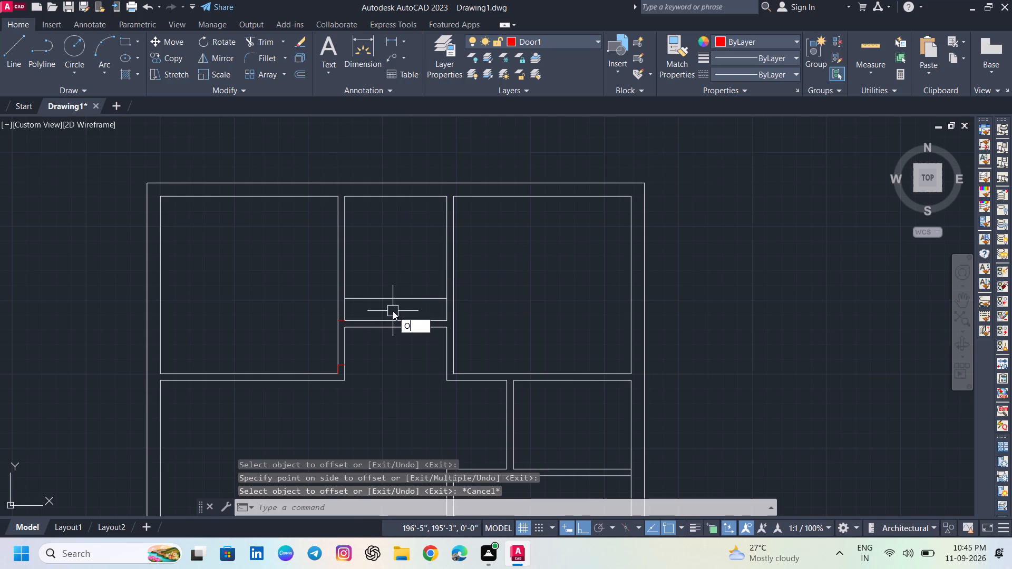
key("Return")
type("4.5")
key("shift+quotedbl")
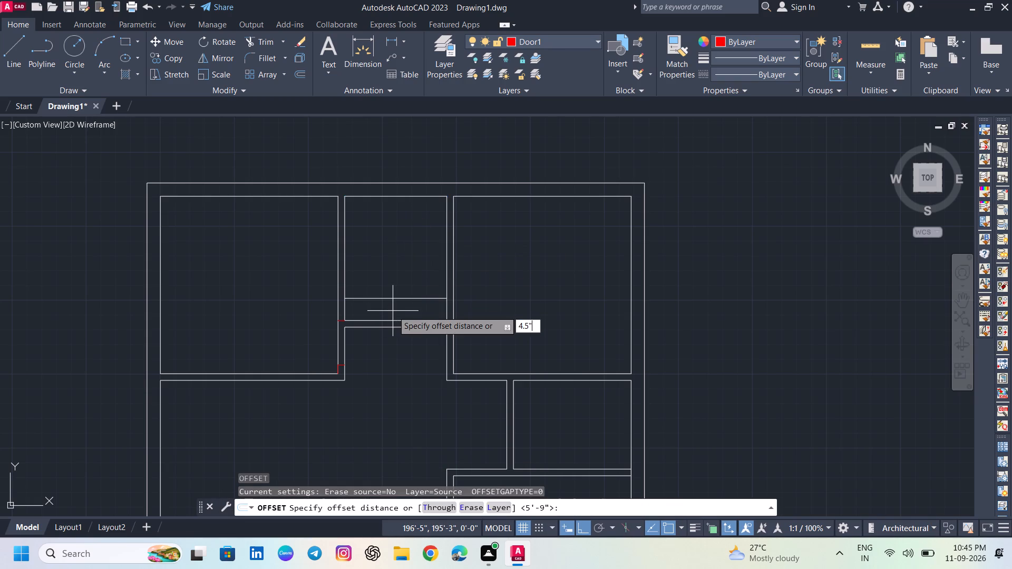
key("Return")
left_click_drag(374, 298, 375, 310)
left_click(376, 313)
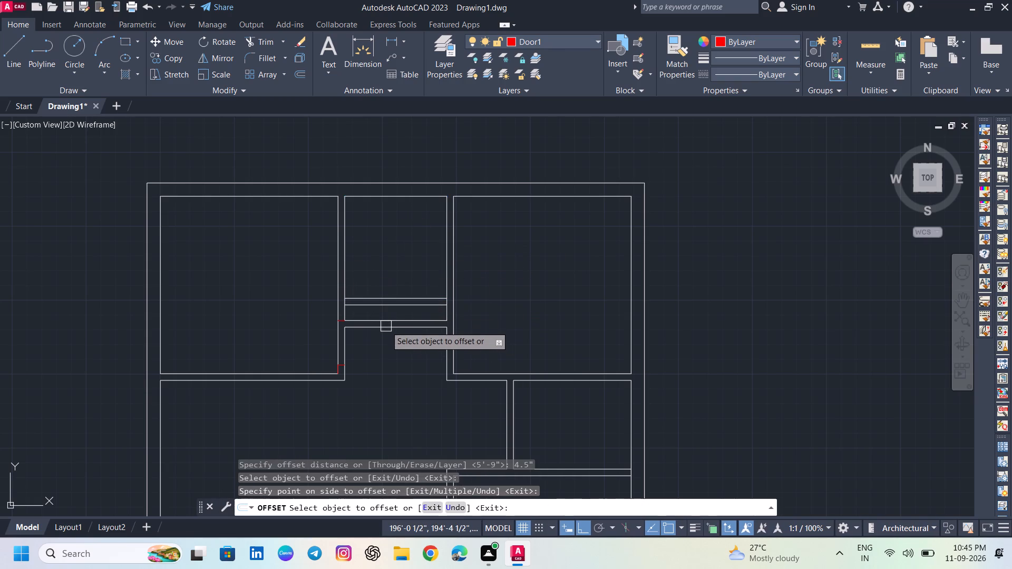
key("Escape")
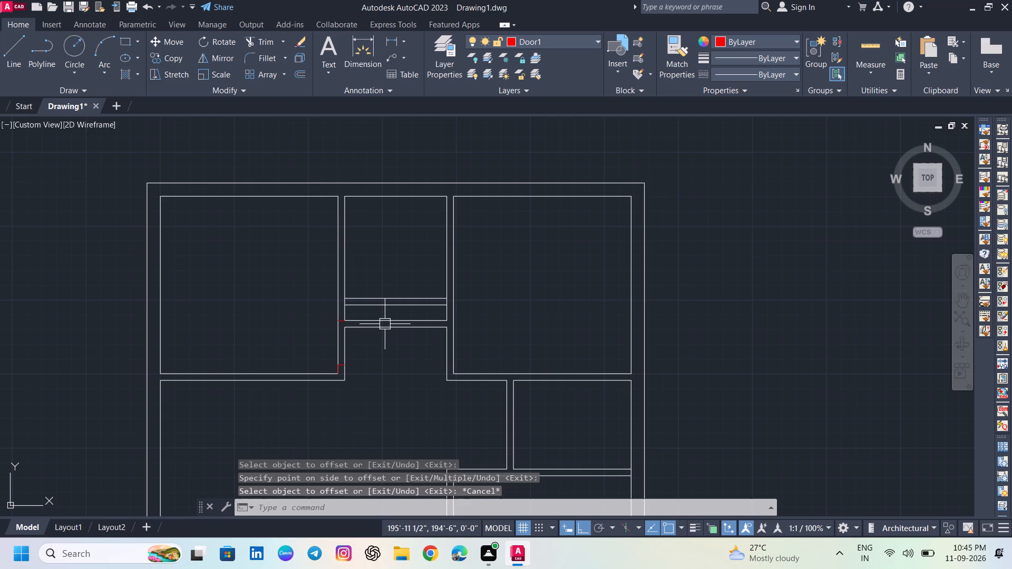
Fillet the northwest room's inner east wall line with the southern new horizontal line into a sharp corner.
key("f")
key("Return")
scroll(366, 309, "up", 3)
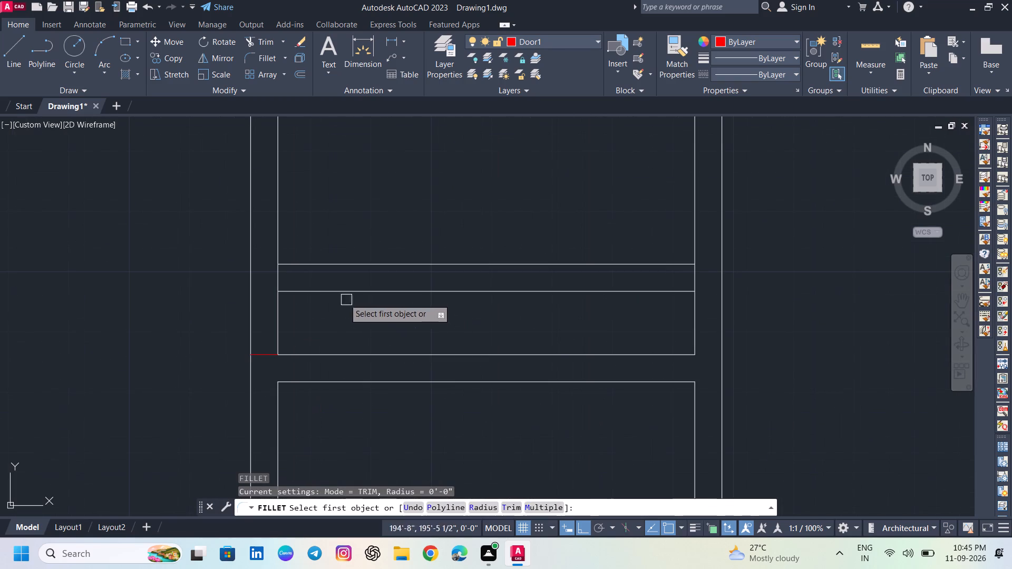
left_click(246, 262)
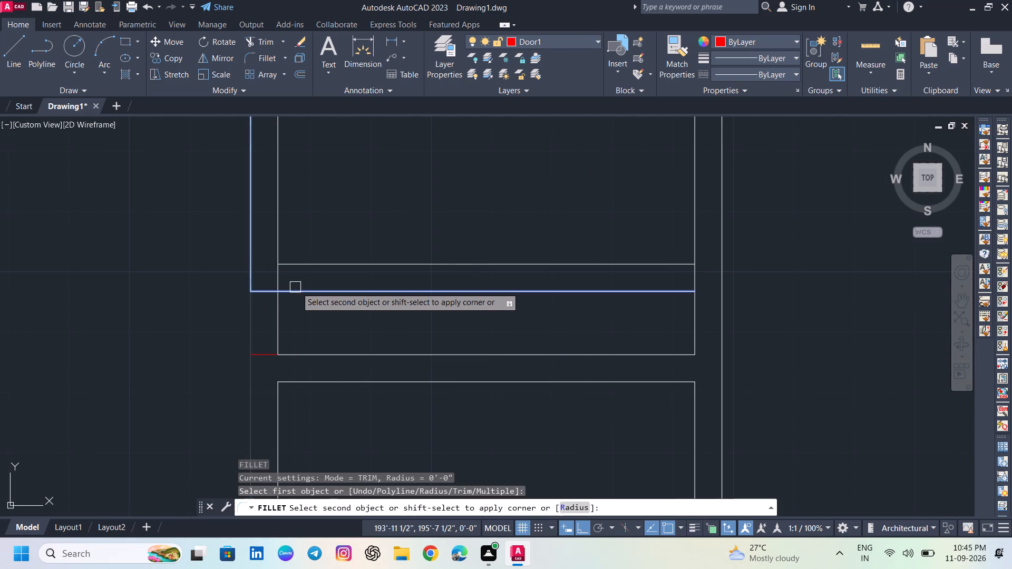
left_click(299, 288)
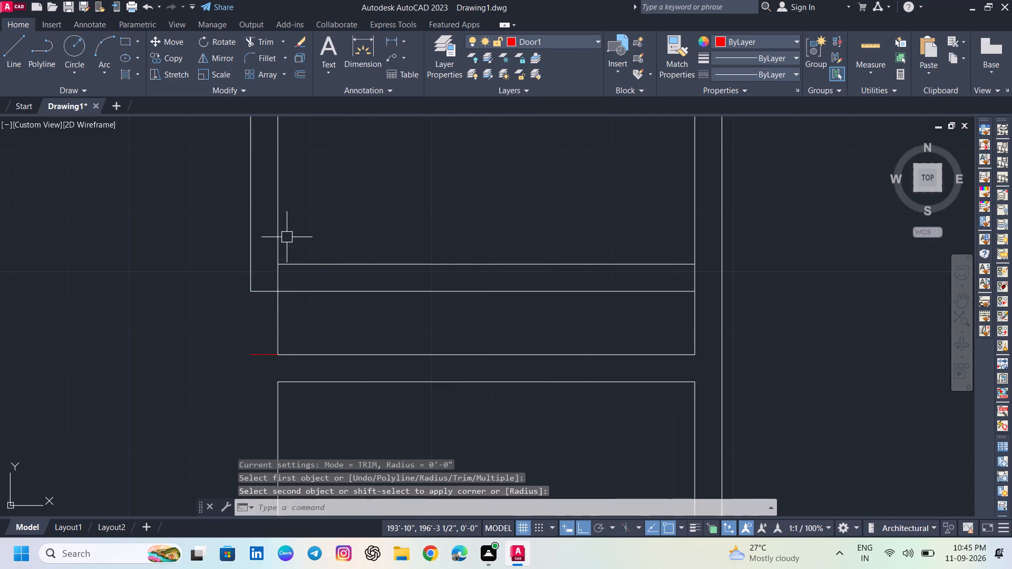
Fillet the middle northern room's side wall lines with its two new south wall lines into sharp corners.
key("space")
left_click(279, 225)
left_click(316, 265)
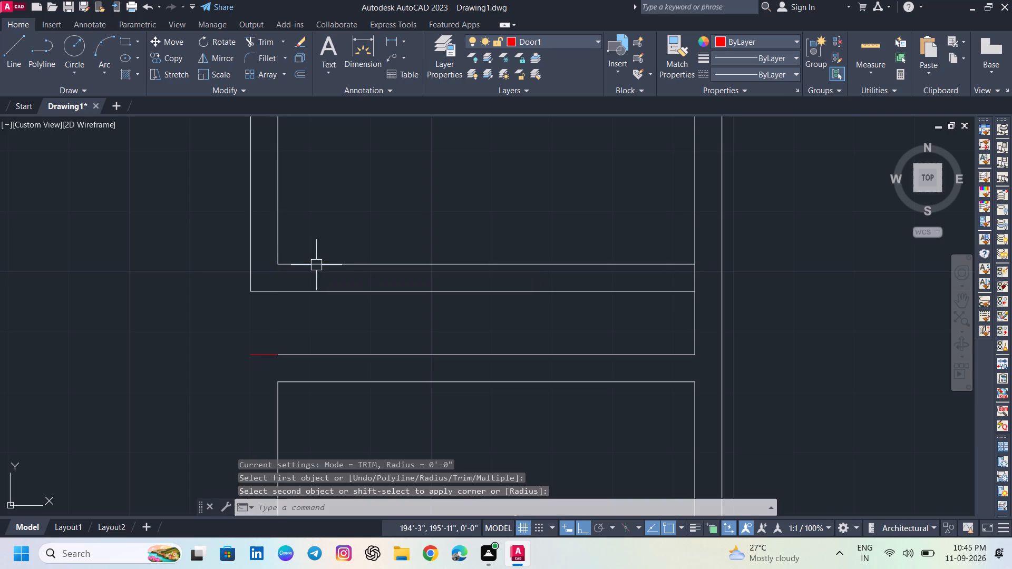
key("space")
left_click(692, 241)
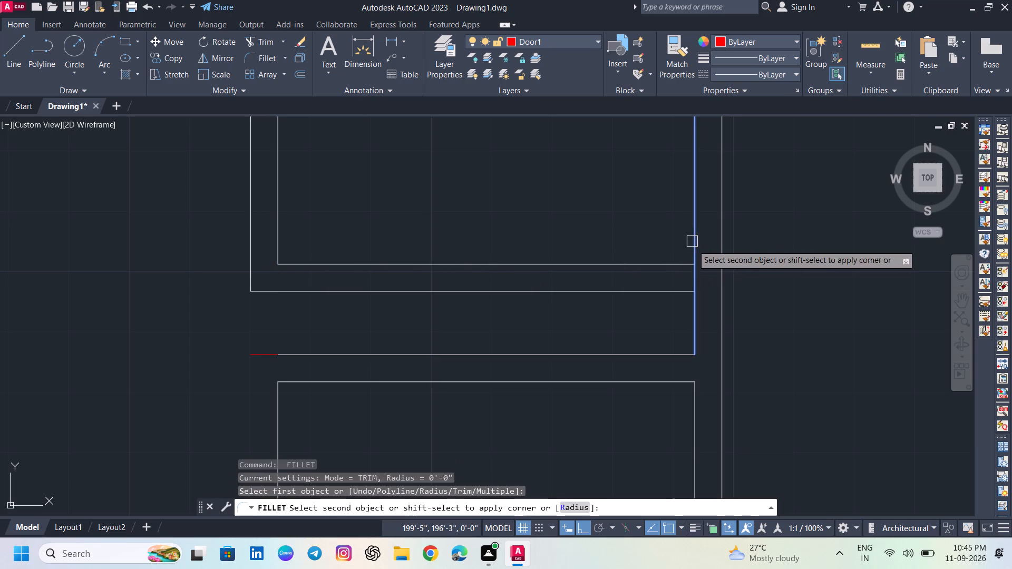
left_click(669, 264)
key("space")
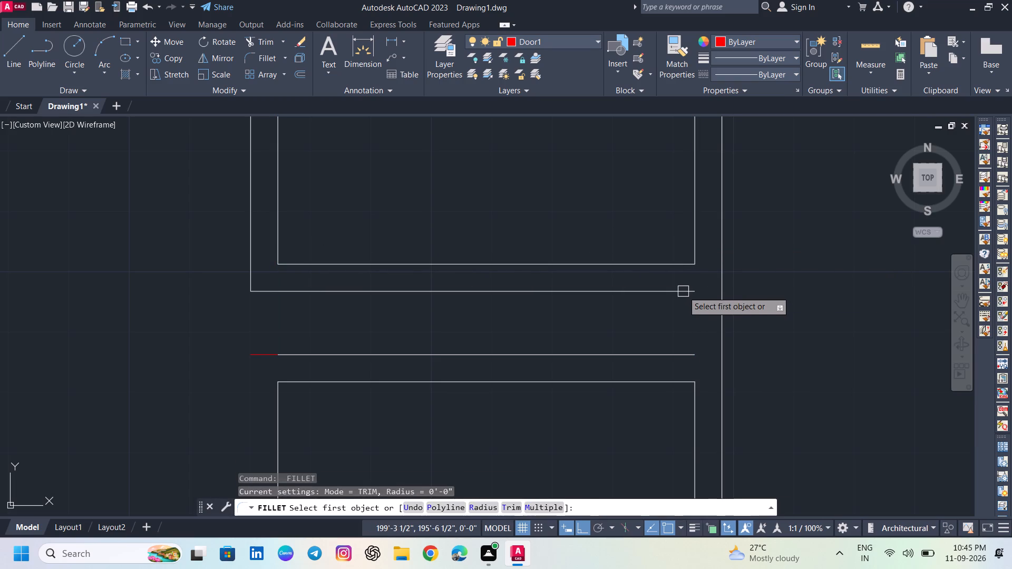
left_click(683, 291)
left_click(721, 259)
Extend the red vertical line and the adjacent white wall line west of the passage north to the middle room's south wall.
scroll(718, 277, "down", 3)
middle_click_drag(714, 303, 707, 292)
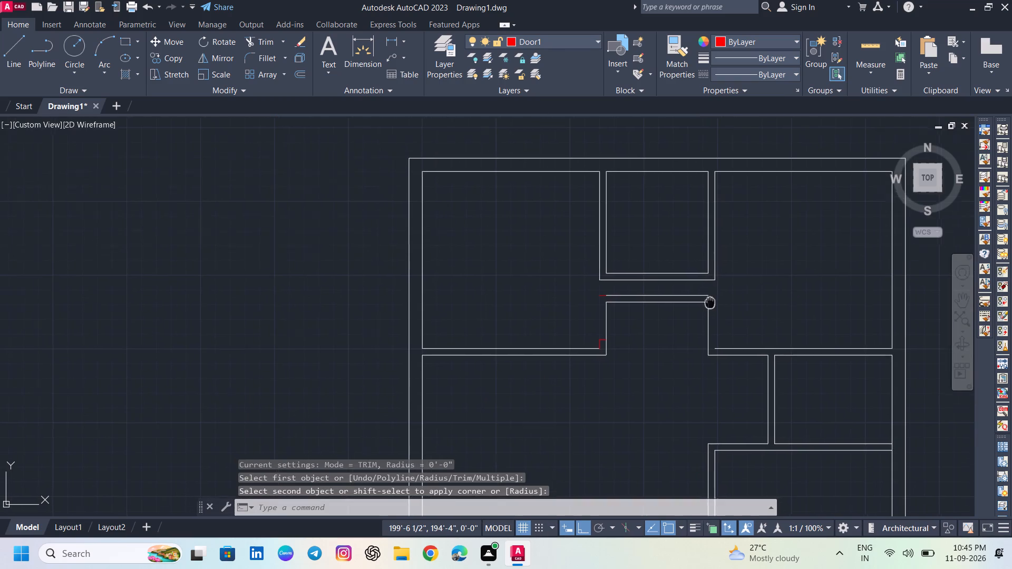
middle_click_drag(707, 292, 706, 283)
scroll(600, 280, "up", 2)
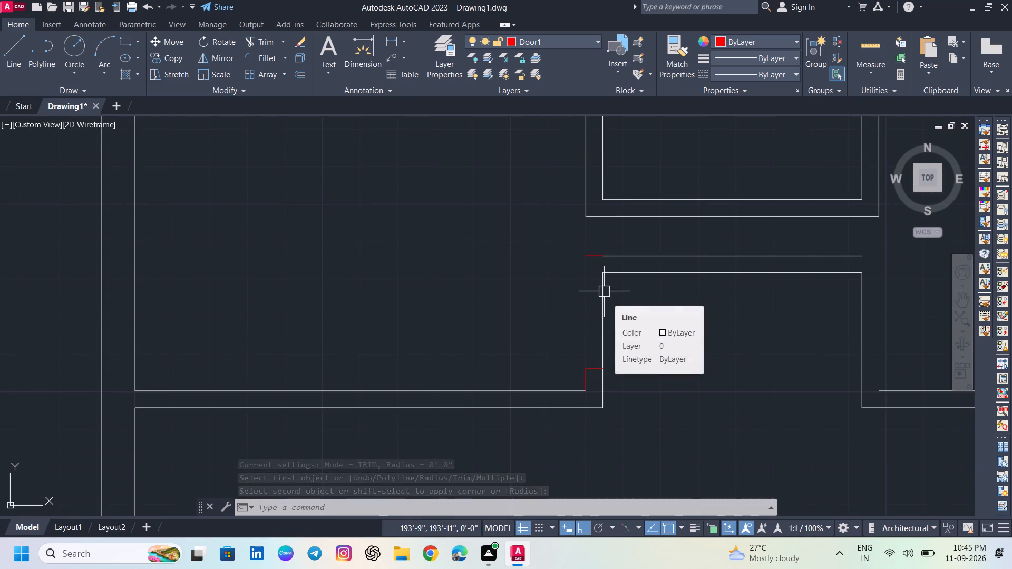
key("Escape")
type("EX")
key("Return")
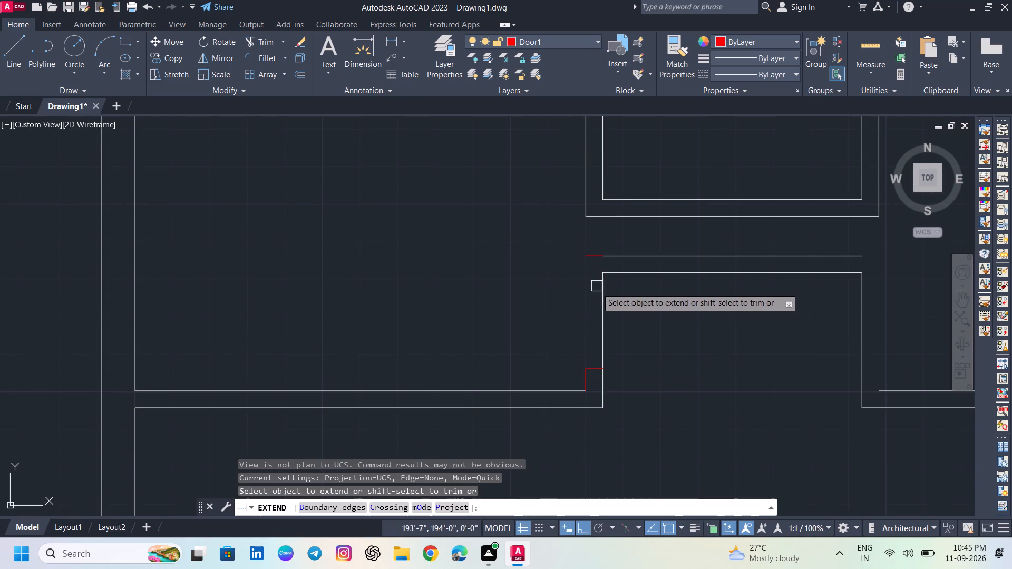
left_click(584, 375)
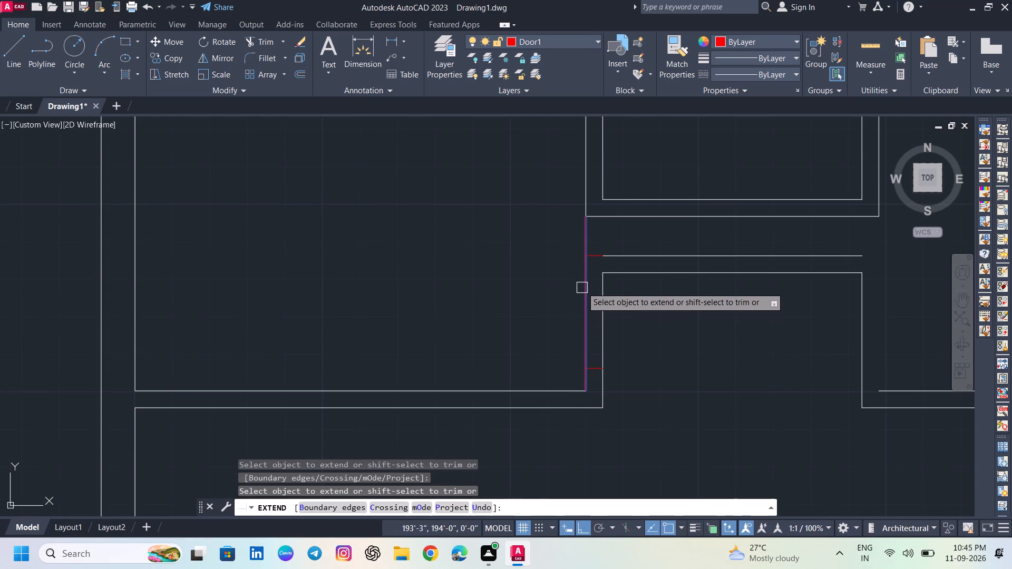
left_click(582, 286)
left_click(604, 298)
left_click(602, 270)
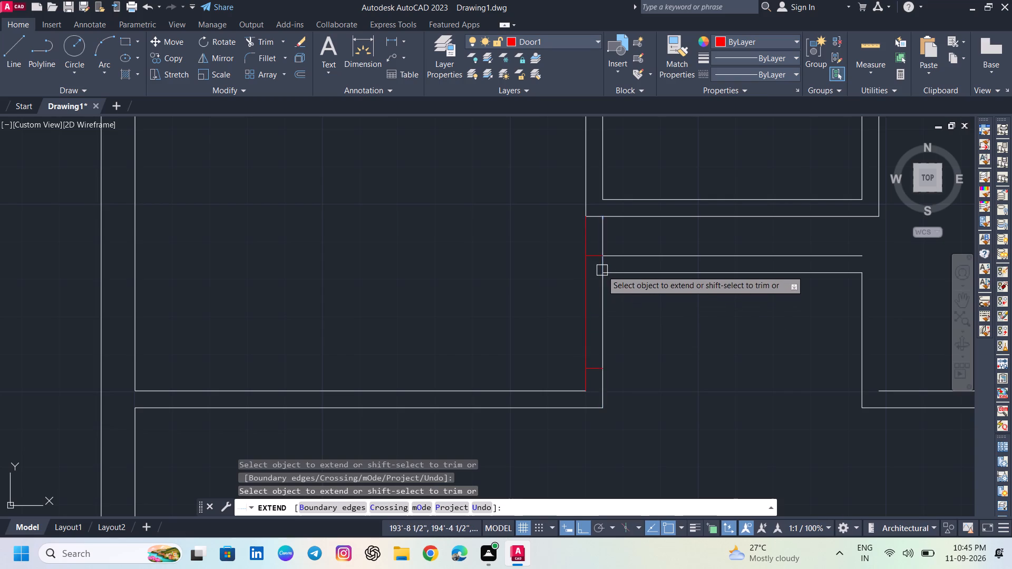
Extend the two wall lines east of the passage so they connect with the walls of the middle northern room.
scroll(652, 273, "down", 1)
middle_click_drag(650, 283, 605, 279)
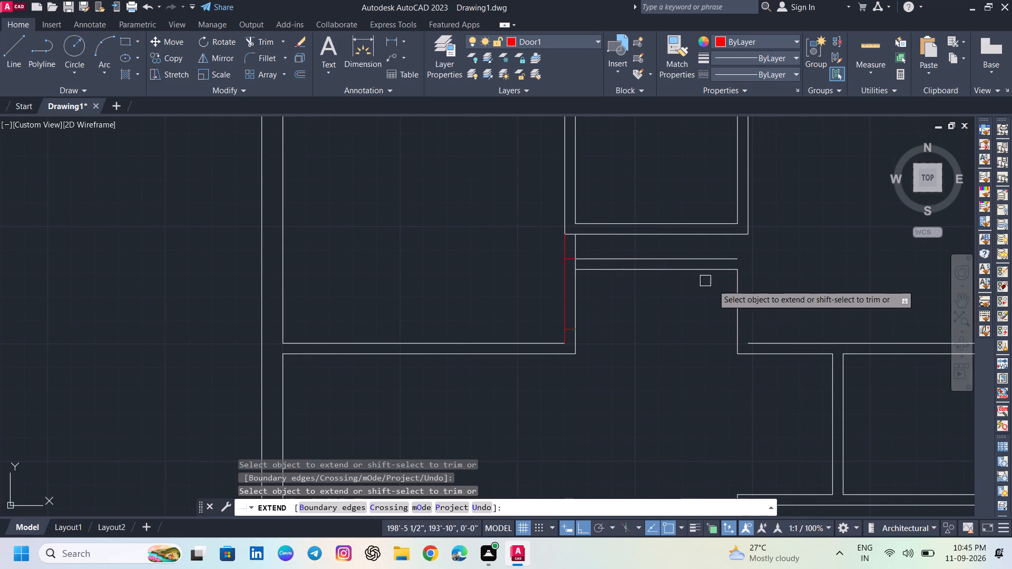
left_click(738, 299)
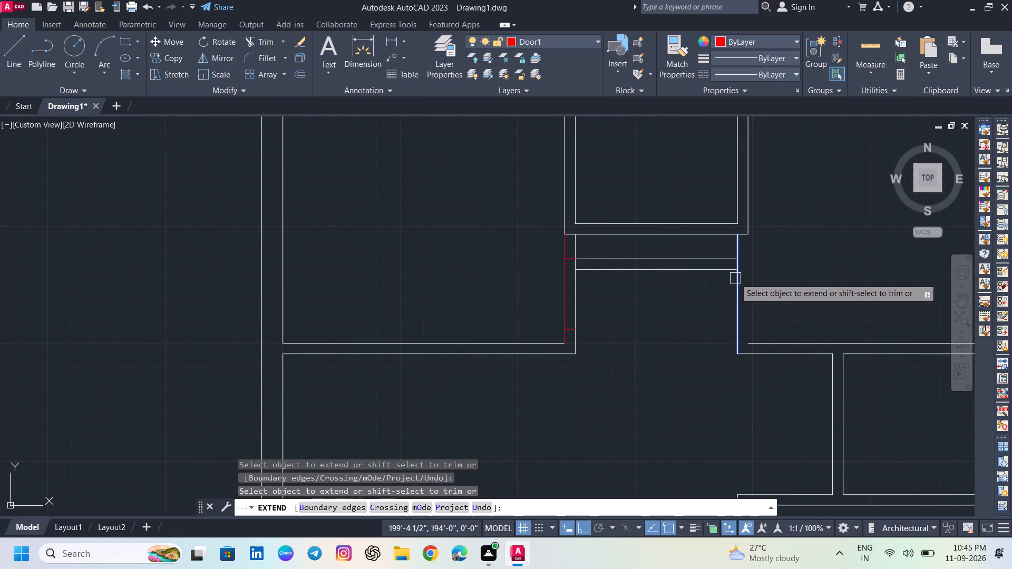
left_click(735, 278)
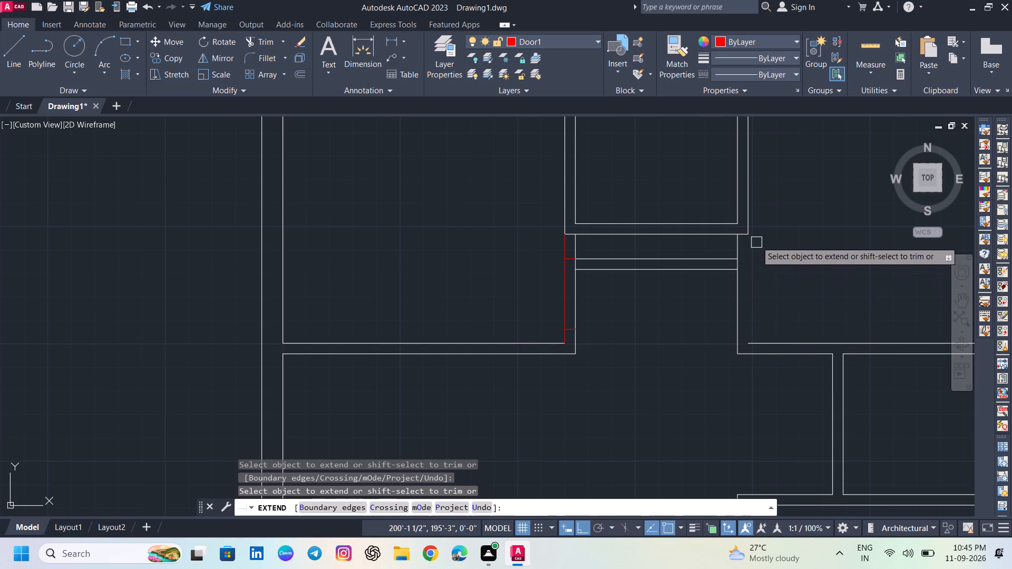
left_click(751, 219)
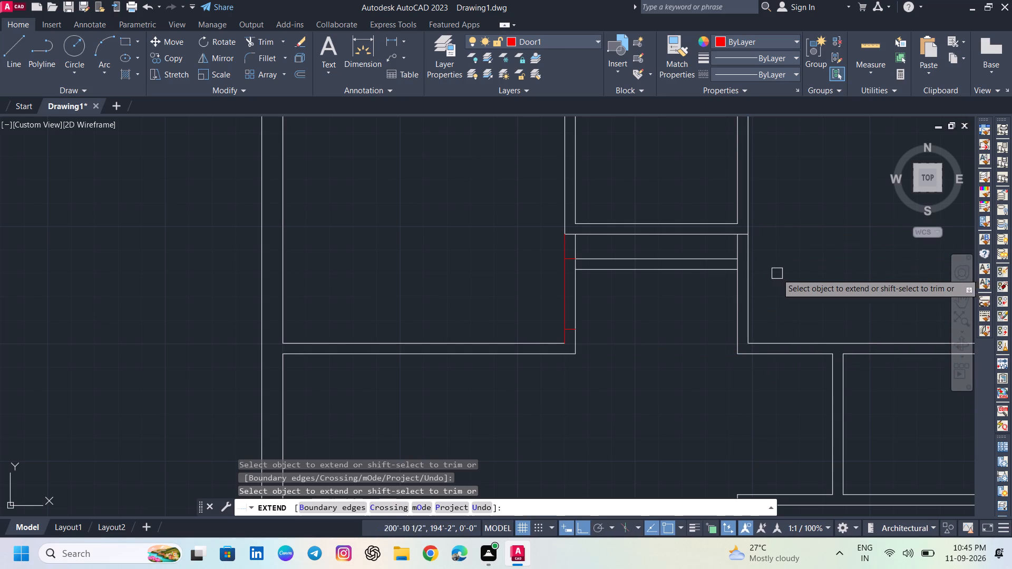
scroll(752, 249, "up", 2, "shift")
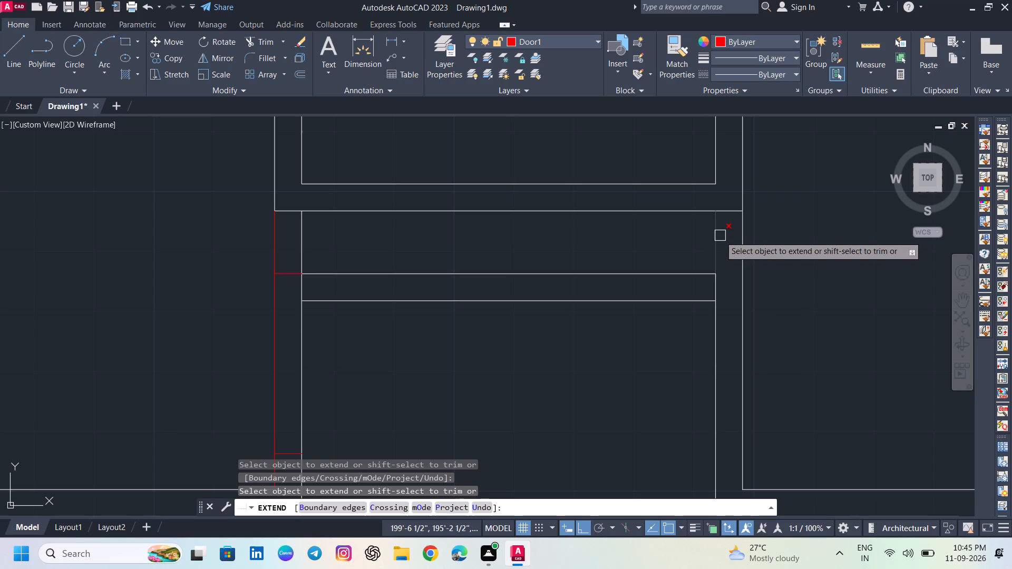
left_click(718, 250)
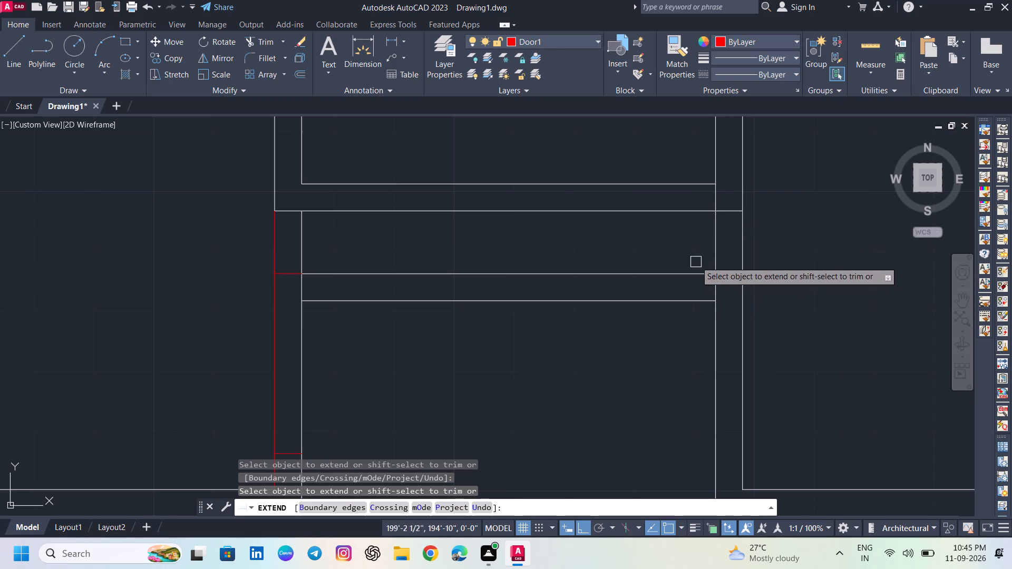
Trim away the two leftover horizontal lines across the passage and the overlapping segments at the middle northern room's southeast wall junction.
left_click_drag(688, 256, 664, 343, "shift")
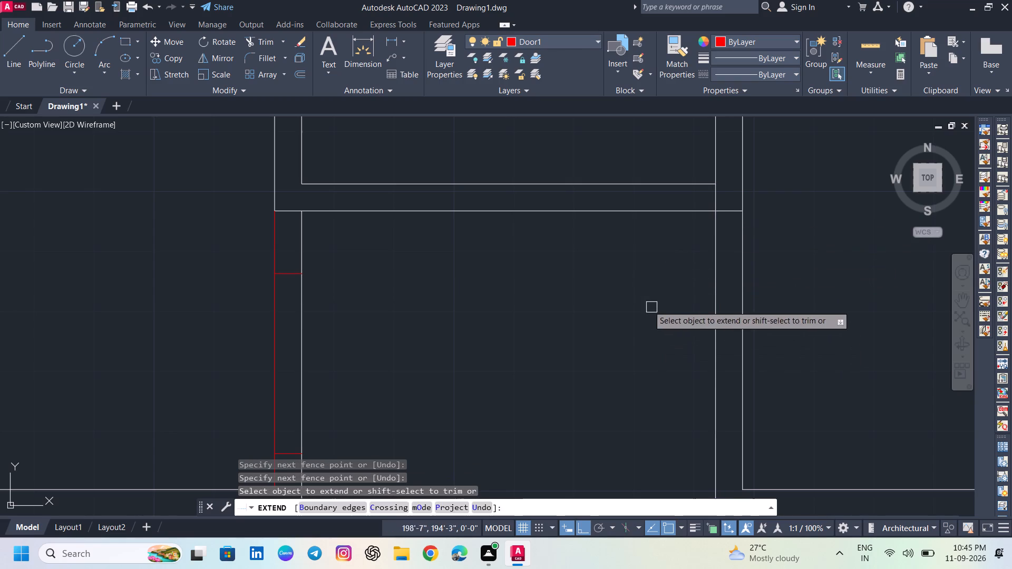
middle_click_drag(430, 273, 441, 346)
middle_click_drag(396, 292, 412, 371)
middle_click_drag(394, 354, 394, 348, "shift")
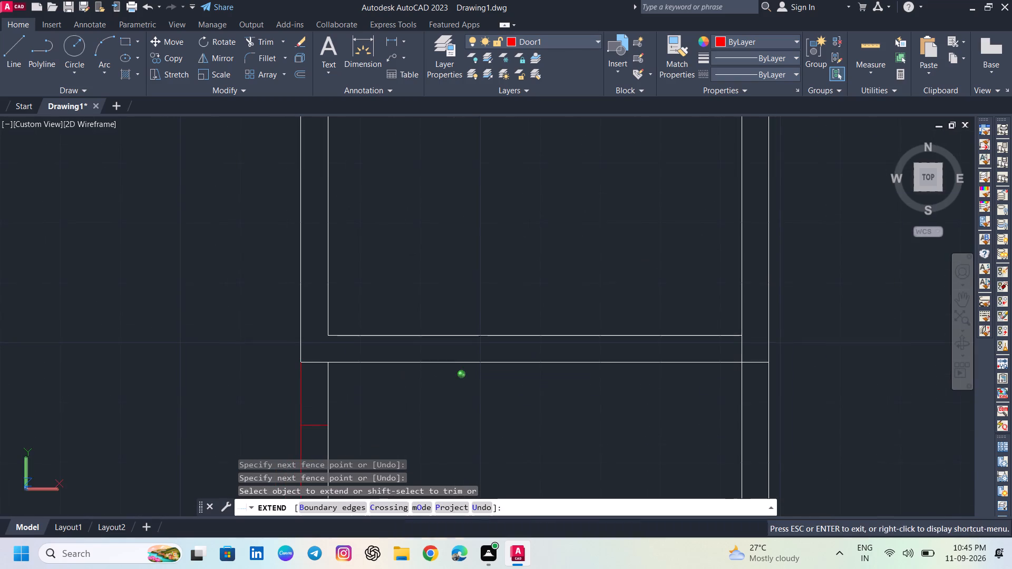
middle_click_drag(394, 348, 394, 301, "shift")
scroll(468, 359, "down", 2)
middle_click_drag(477, 379, 465, 320)
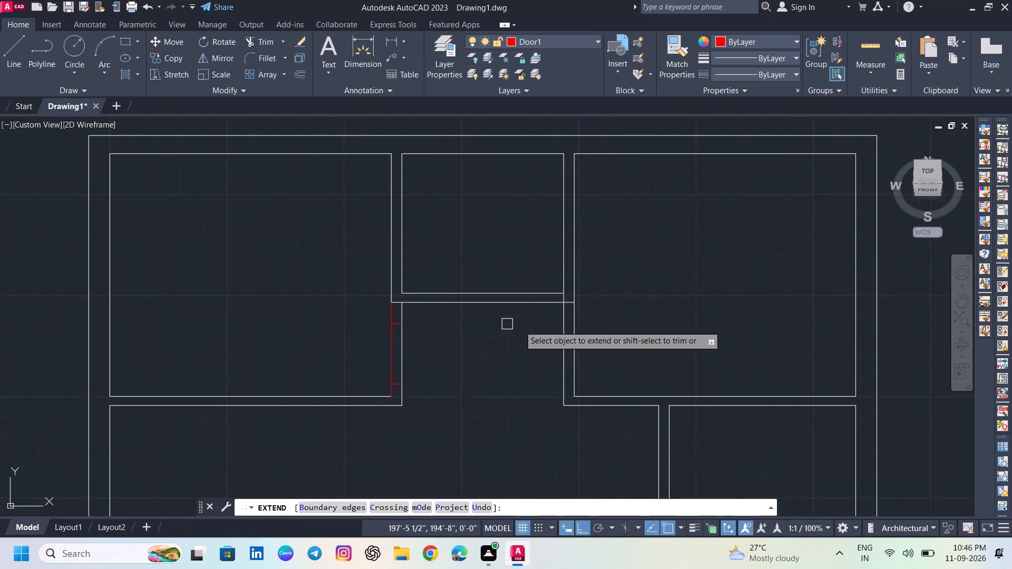
scroll(571, 317, "up", 3, "shift")
left_click(543, 244, "shift")
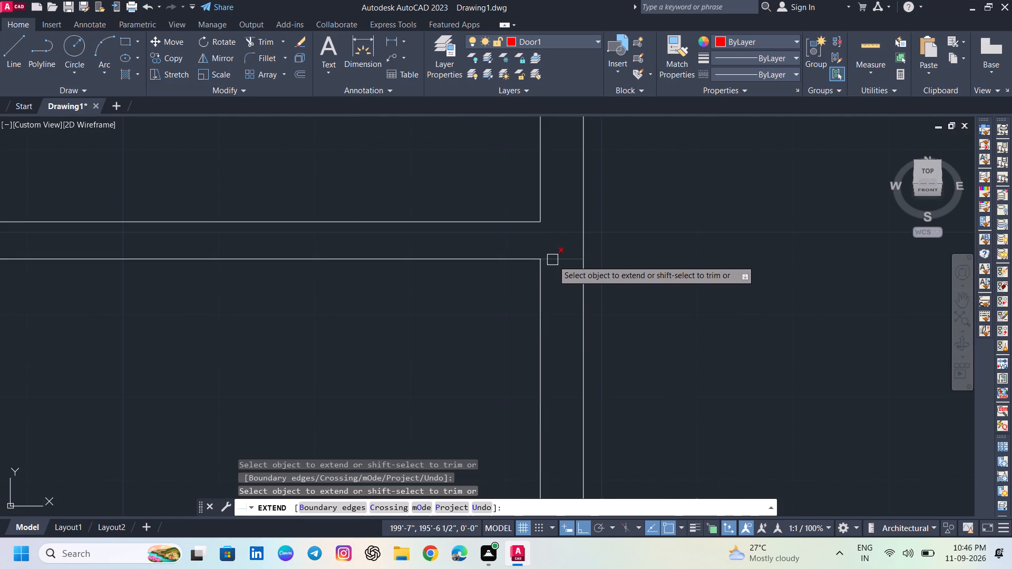
left_click(553, 260, "shift")
scroll(554, 277, "down", 4)
middle_click_drag(509, 325, 528, 331)
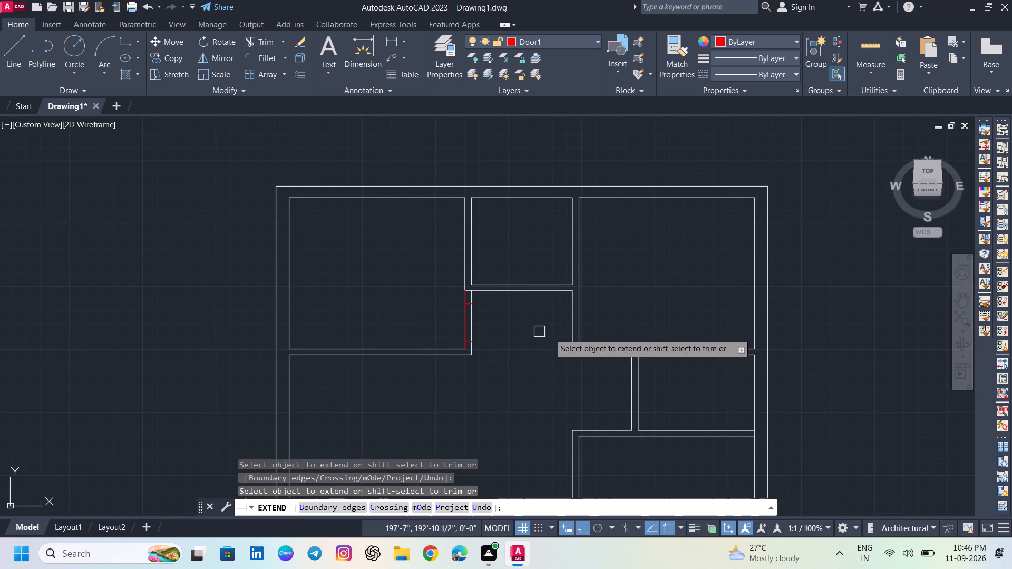
key("Escape")
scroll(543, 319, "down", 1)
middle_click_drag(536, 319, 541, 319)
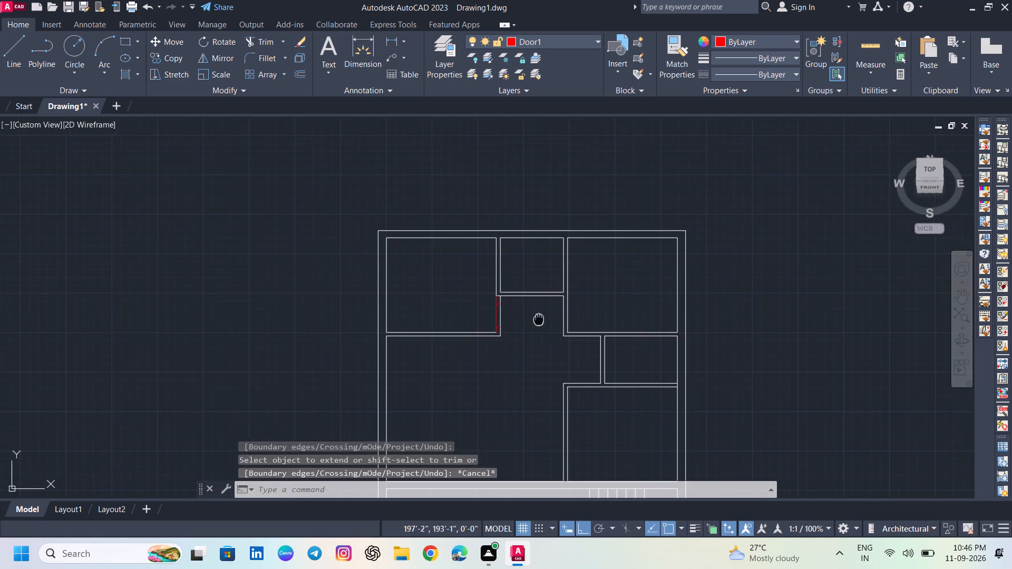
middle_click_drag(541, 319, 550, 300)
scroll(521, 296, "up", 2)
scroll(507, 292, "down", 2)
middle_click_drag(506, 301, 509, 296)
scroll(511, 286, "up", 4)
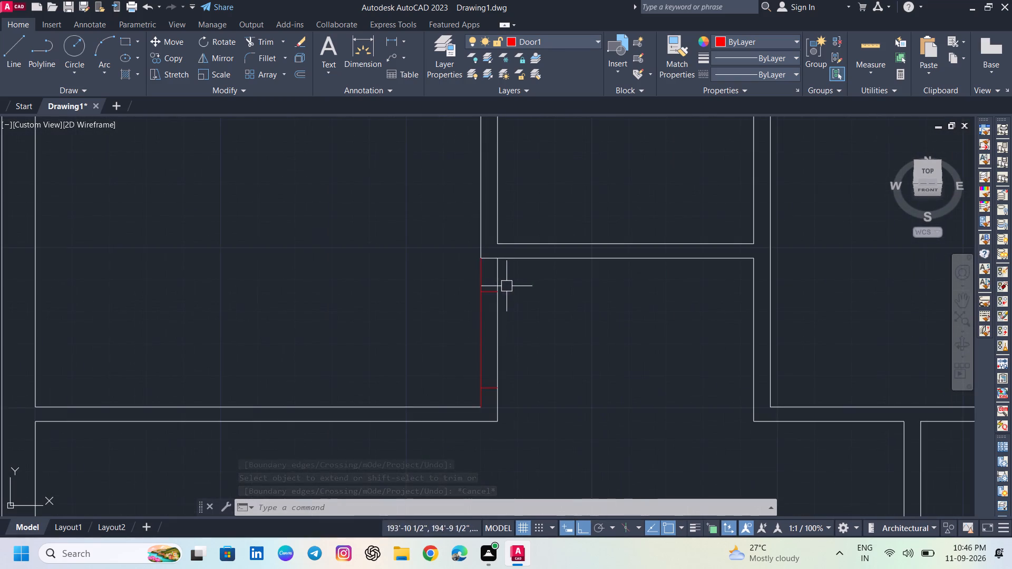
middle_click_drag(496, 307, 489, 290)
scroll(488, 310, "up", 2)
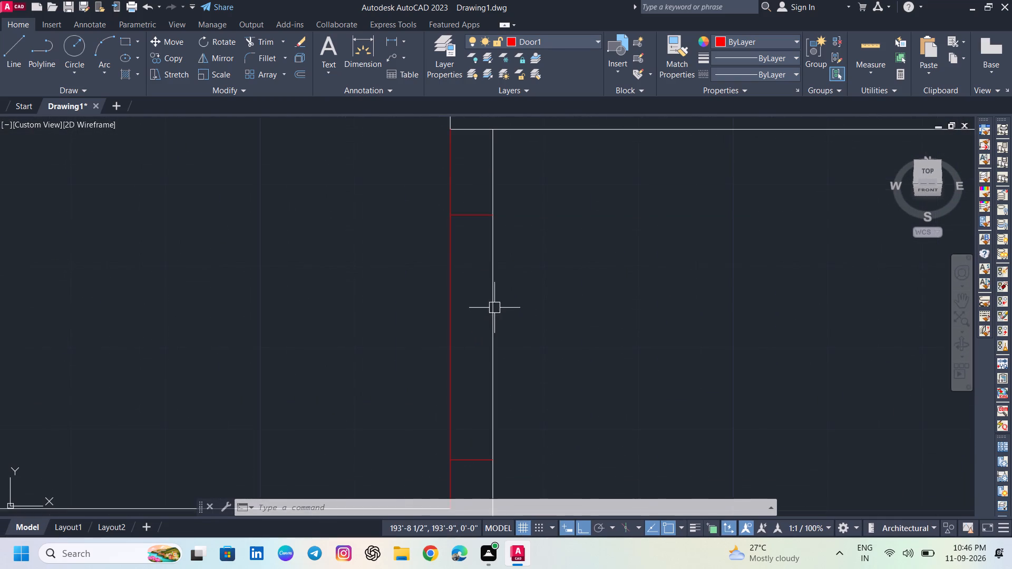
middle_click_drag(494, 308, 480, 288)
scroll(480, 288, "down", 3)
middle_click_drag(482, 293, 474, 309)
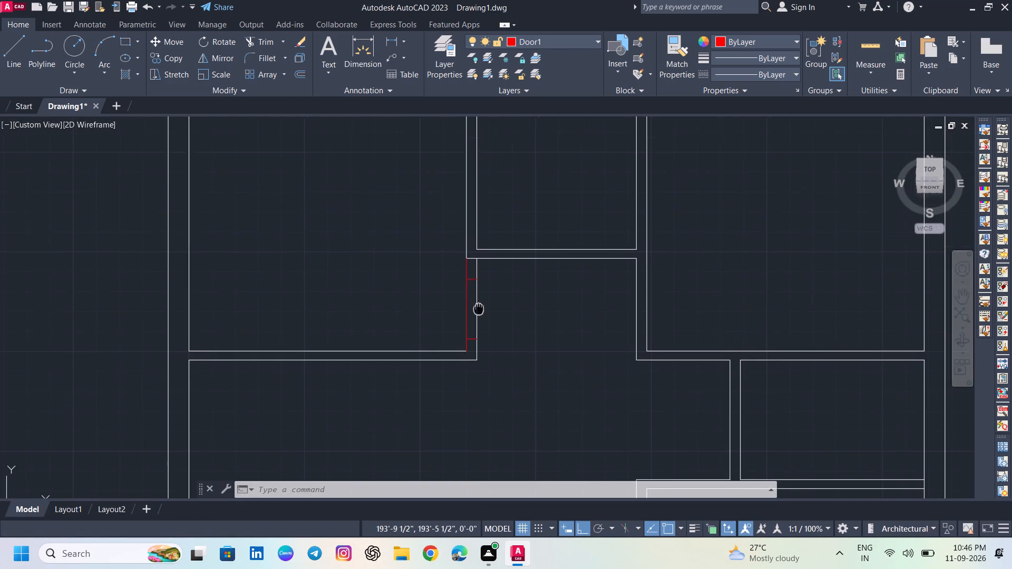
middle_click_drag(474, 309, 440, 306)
Move the red vertical line in the northwest room's east wall and the northern short door line to layer 0.
scroll(431, 309, "up", 1)
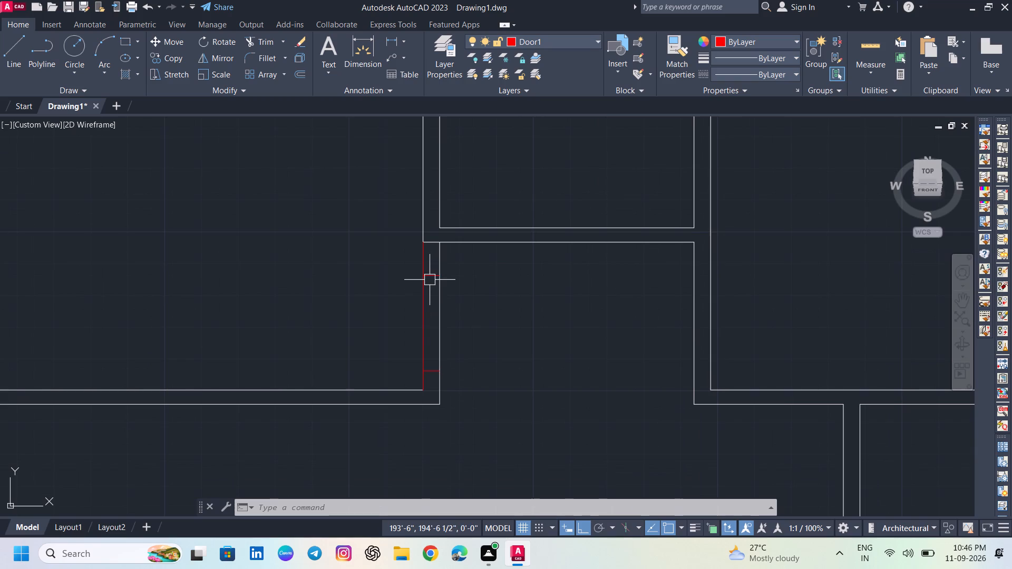
left_click(430, 277)
left_click(423, 259)
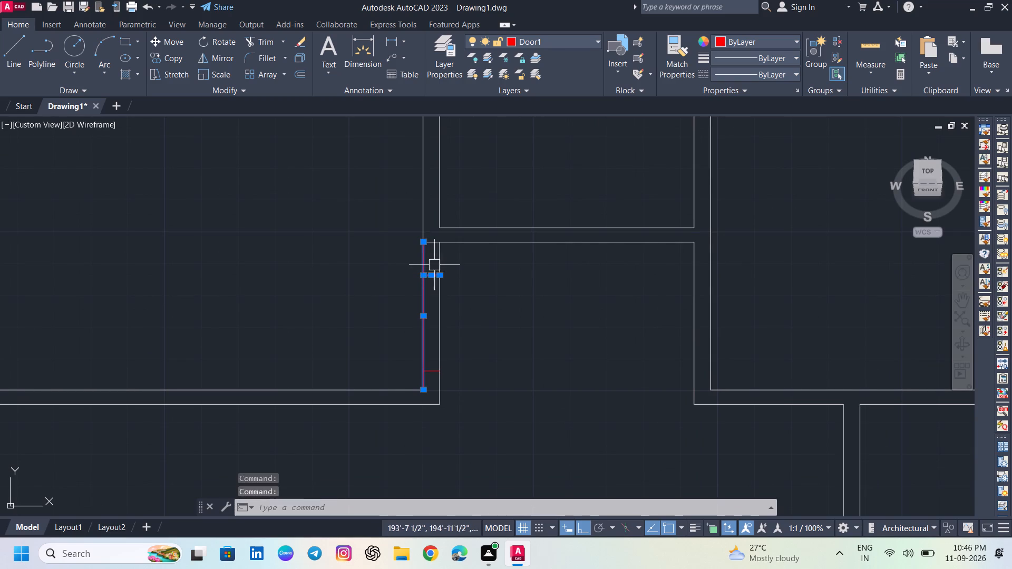
left_click(539, 41)
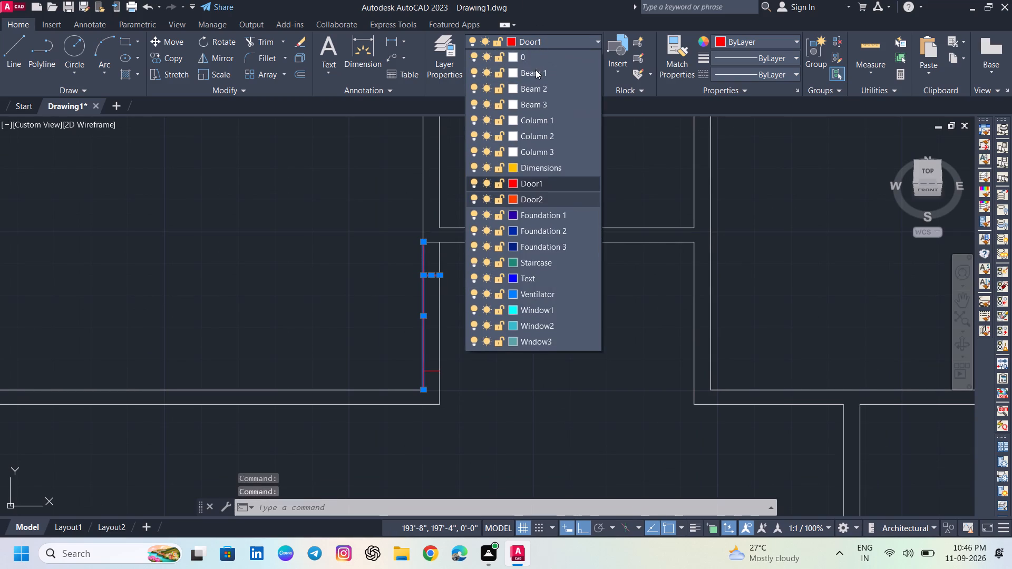
left_click(532, 55)
left_click(498, 282)
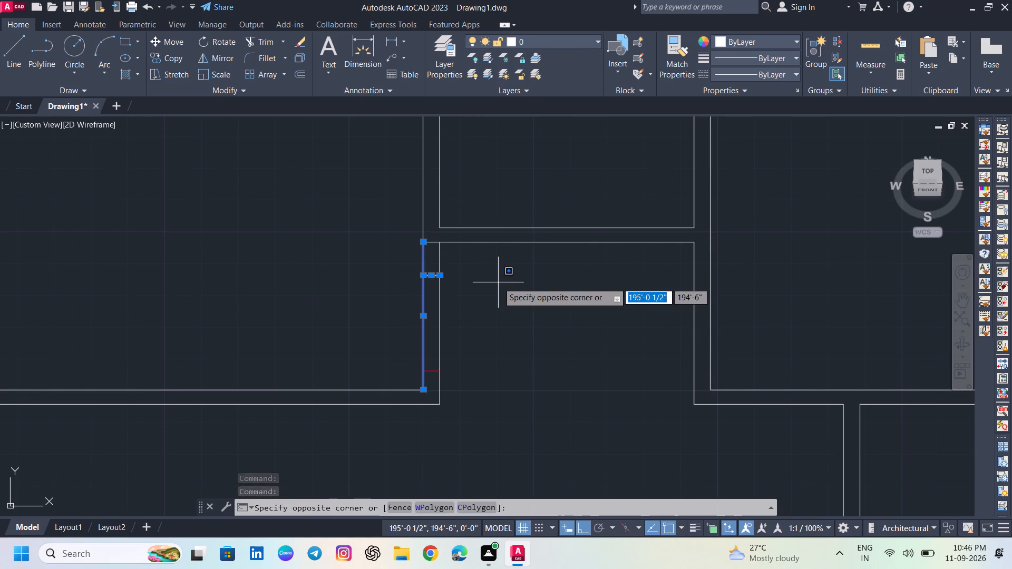
key("Escape")
key("Escape")
Move the northern short door line across the northwest room's east wall to layer Door1.
scroll(443, 360, "up", 2)
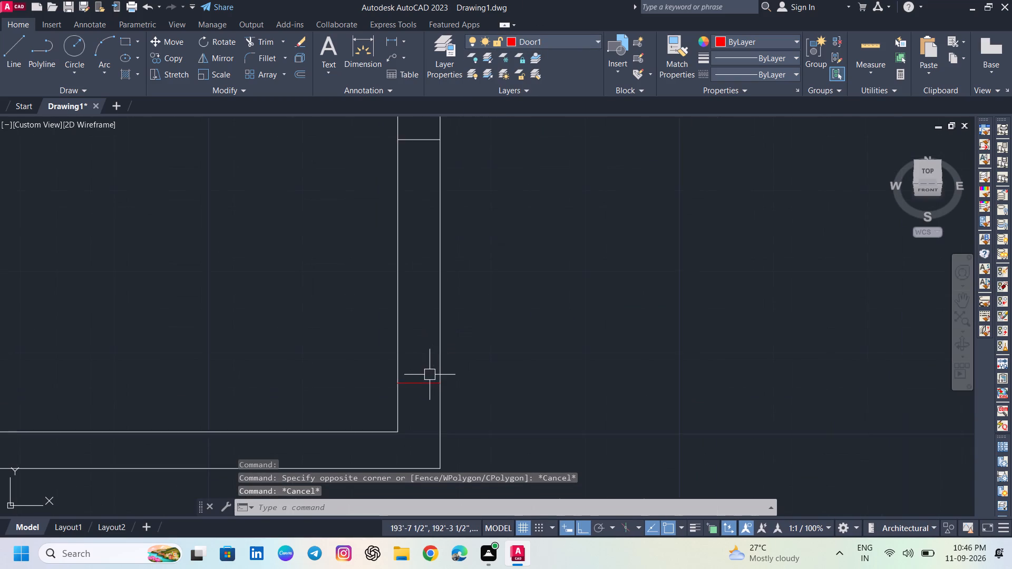
scroll(430, 375, "down", 2)
scroll(426, 285, "up", 1)
left_click(426, 281)
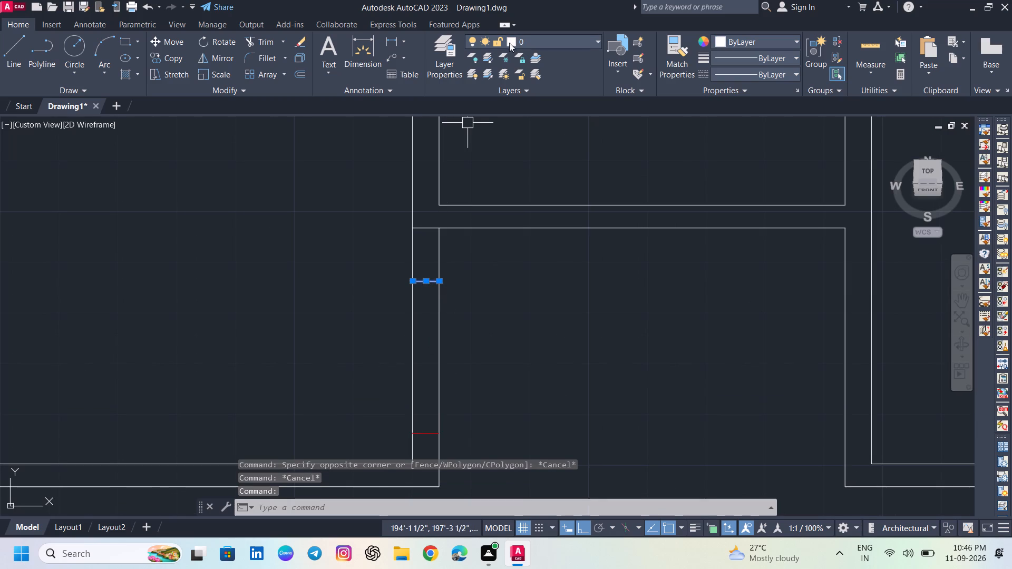
left_click(530, 44)
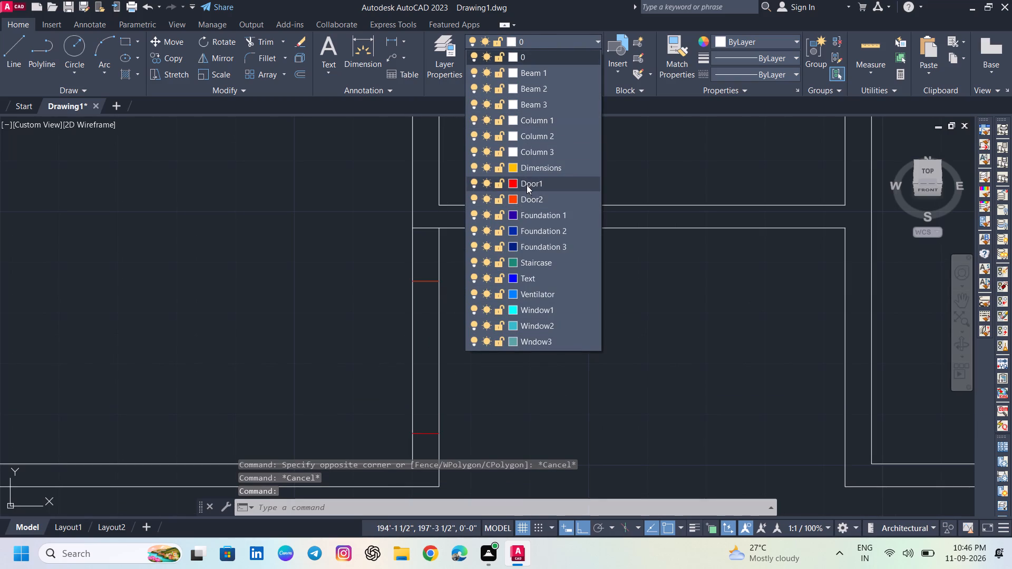
left_click(527, 185)
key("Escape")
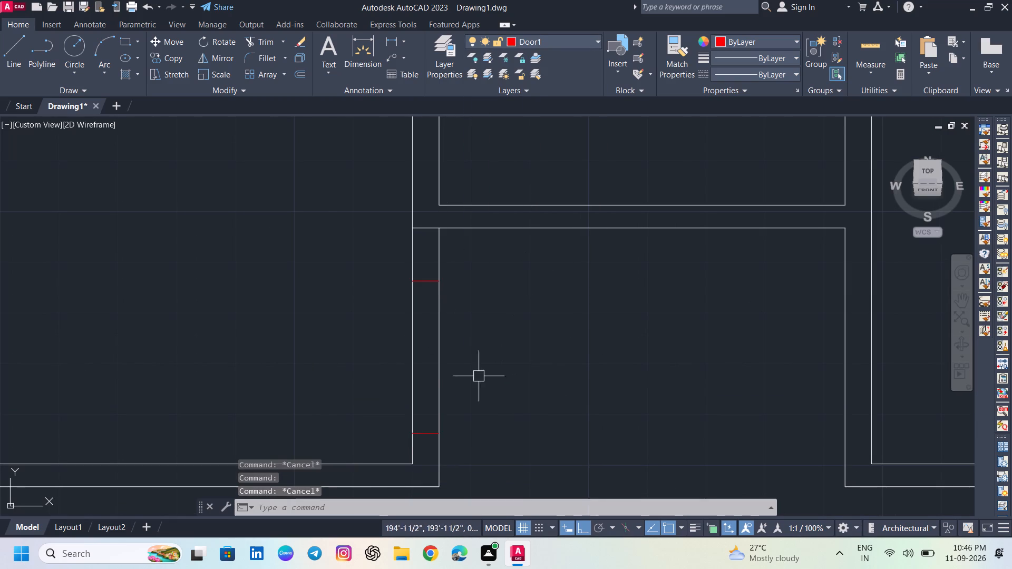
Trim both wall lines between the two short door lines to open the doorway in the northwest room's east wall.
scroll(460, 381, "down", 2)
middle_click_drag(459, 381, 454, 320)
scroll(454, 347, "down", 1)
scroll(450, 354, "up", 2)
scroll(450, 354, "down", 1)
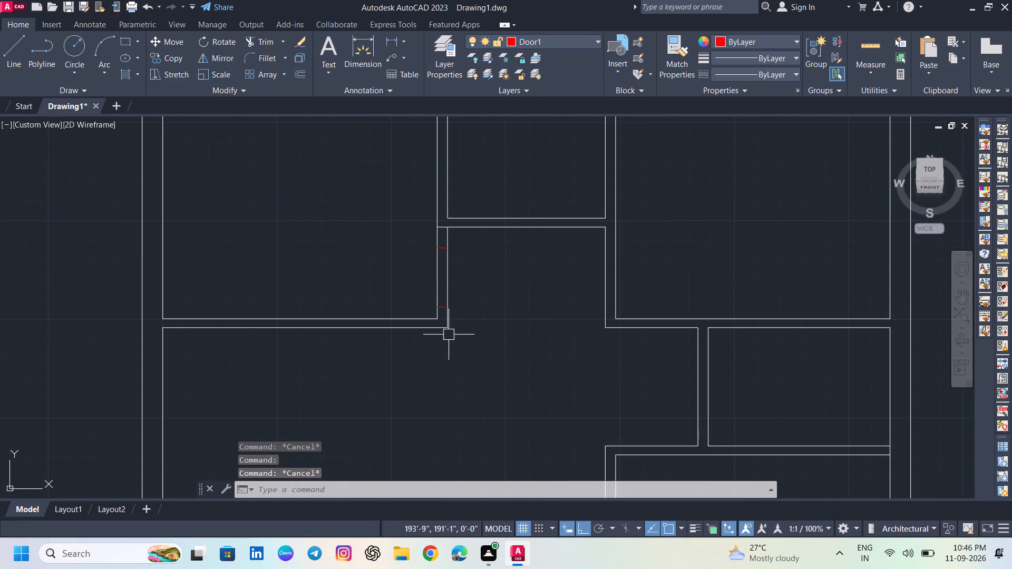
scroll(441, 280, "up", 2)
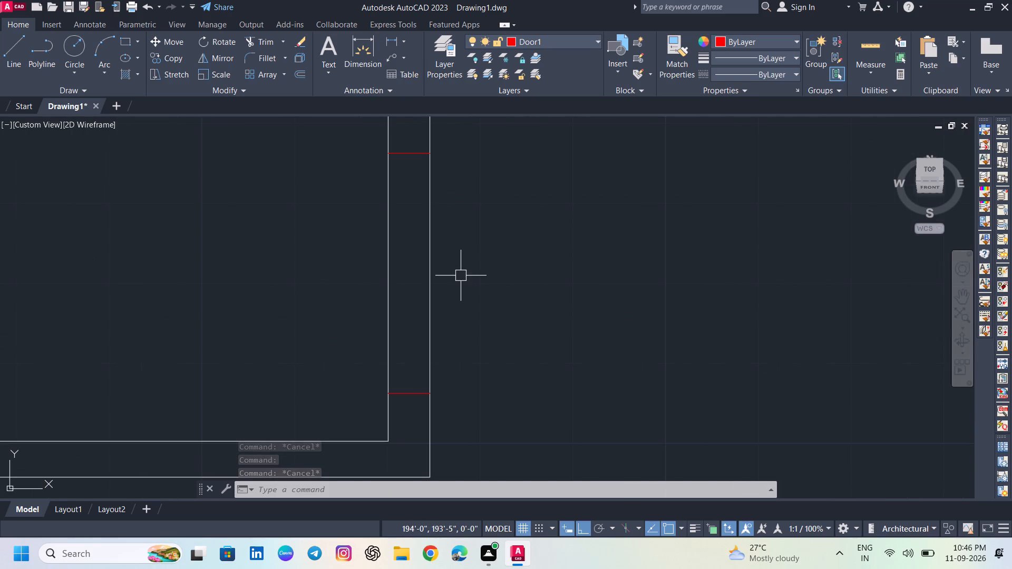
type("TR")
key("Return")
left_click_drag(471, 267, 461, 269)
left_click(285, 281)
scroll(320, 279, "down", 1)
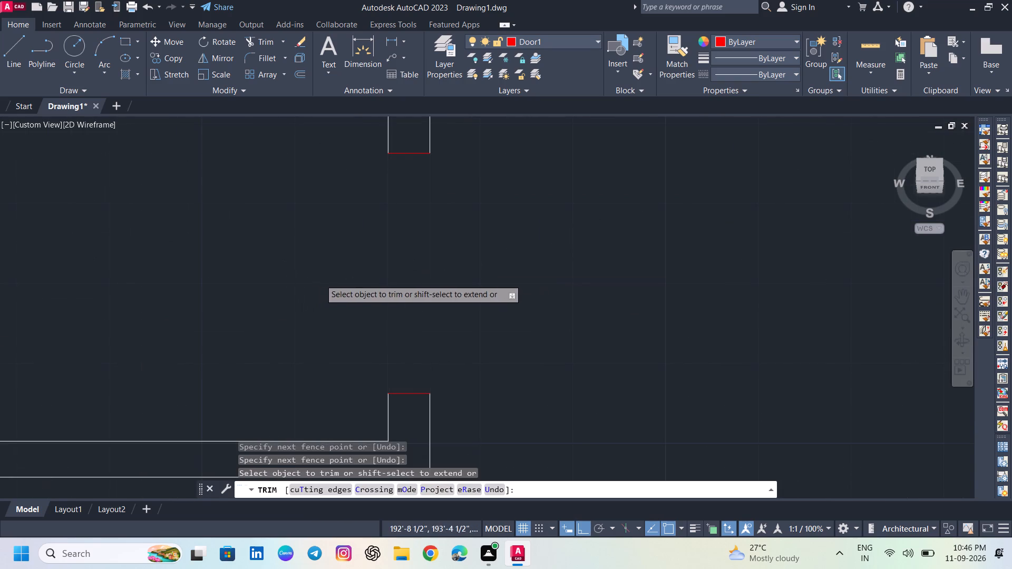
middle_click_drag(363, 290, 367, 290)
key("Escape")
scroll(413, 292, "down", 1)
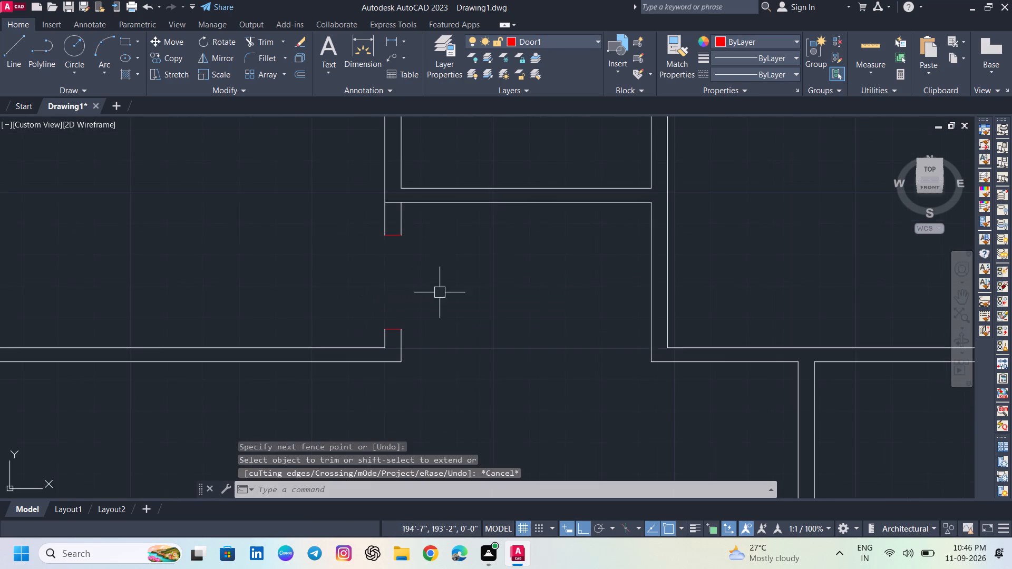
Draw a line 6" south from the passage's northeast corner and across the northeast room's west wall.
middle_click_drag(506, 290, 446, 287)
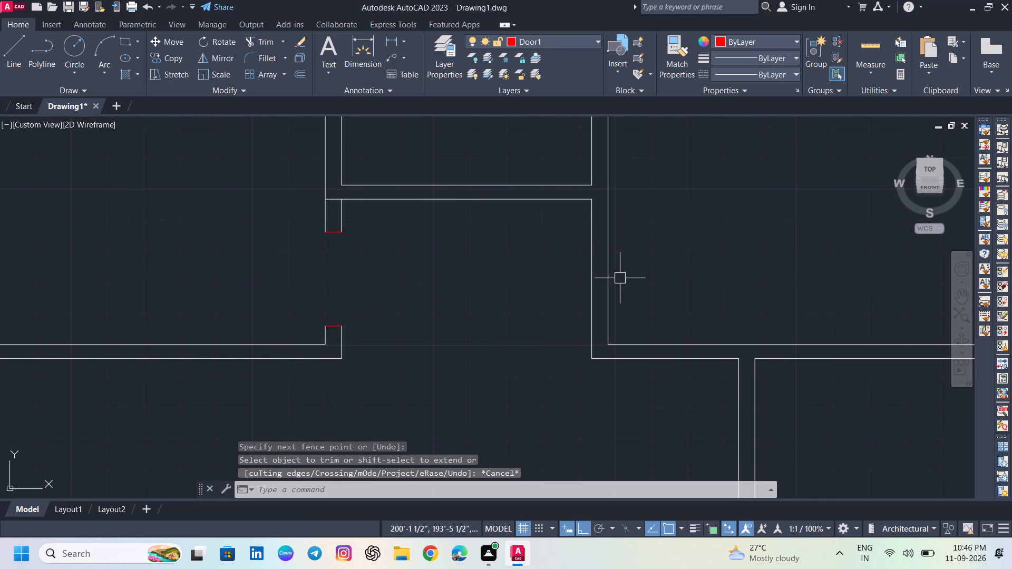
key("l")
key("Return")
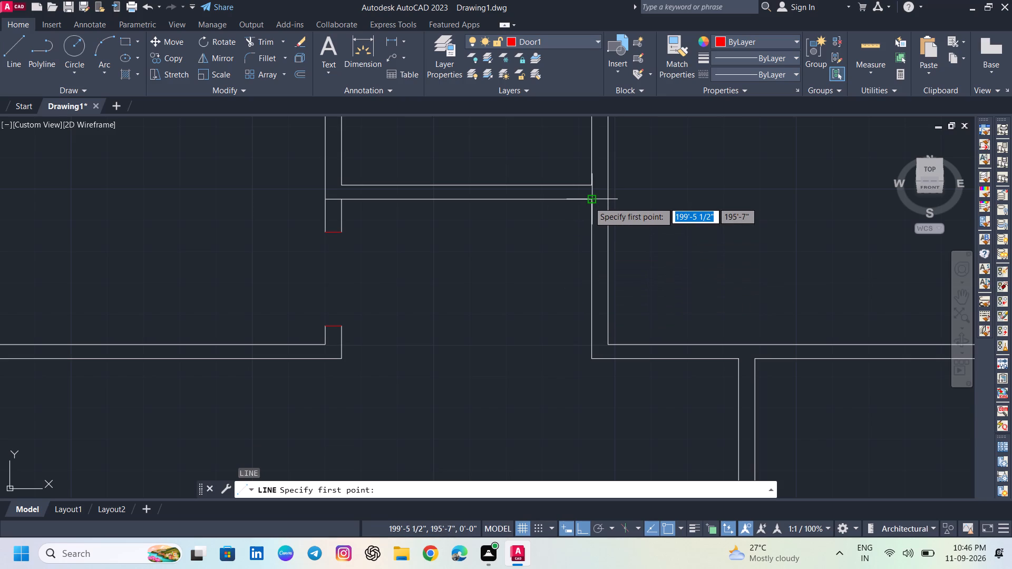
left_click(589, 202)
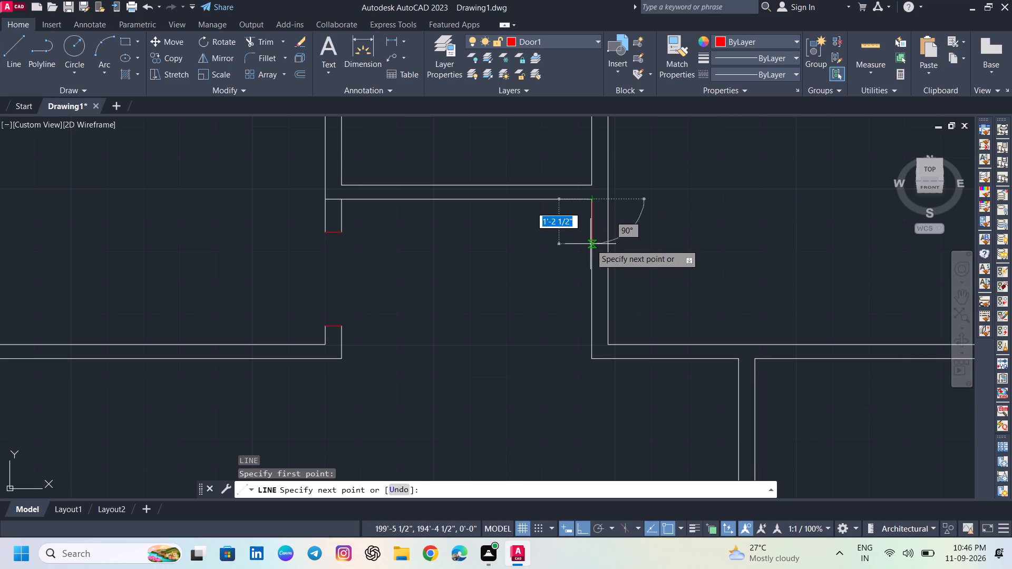
type("6\"")
key("Return")
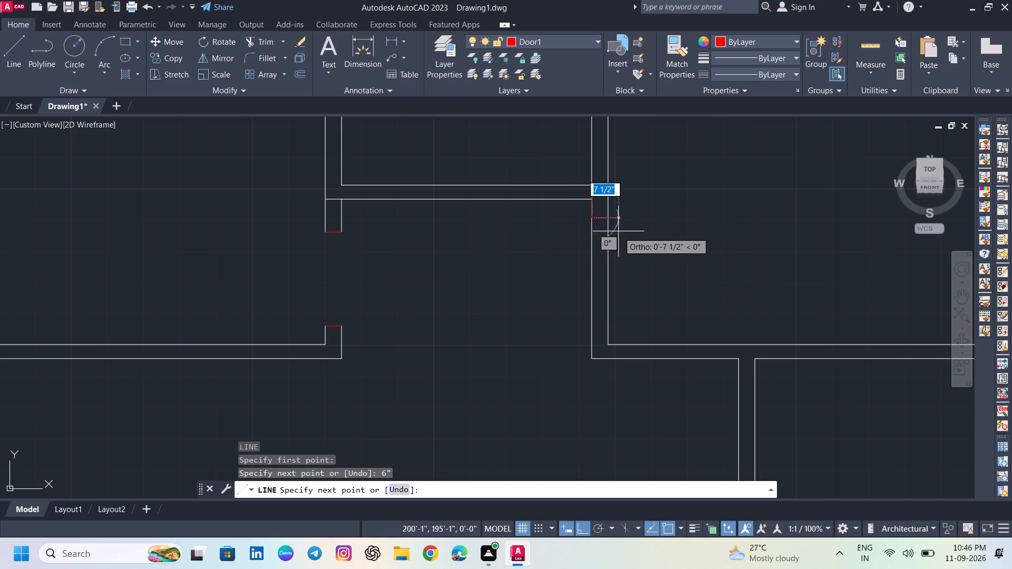
left_click(609, 220)
key("space")
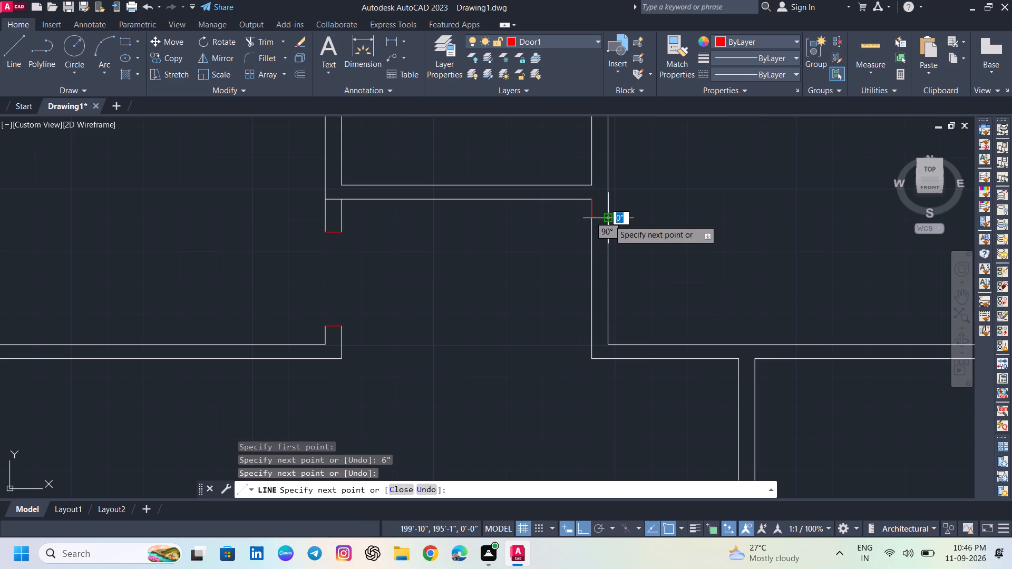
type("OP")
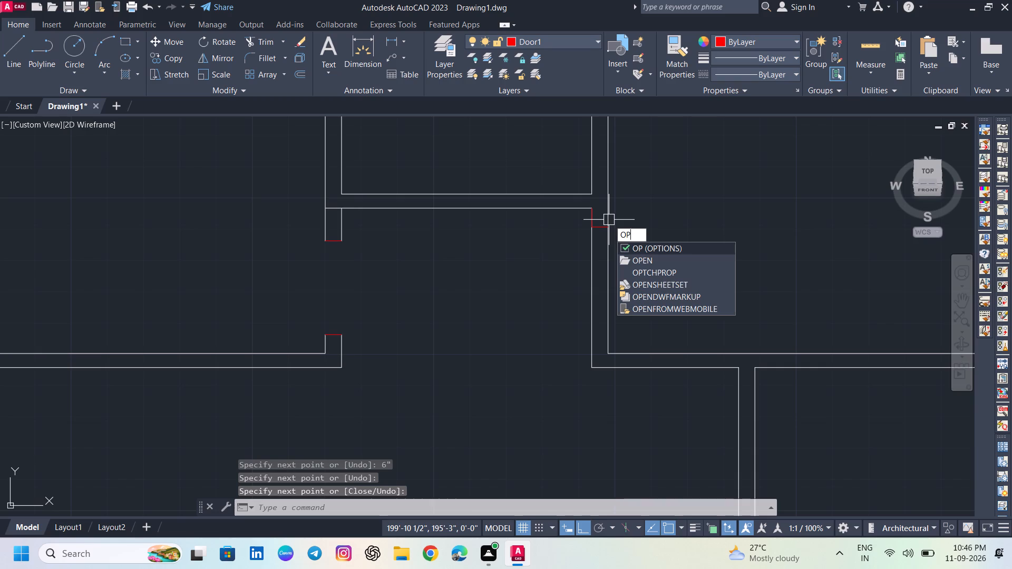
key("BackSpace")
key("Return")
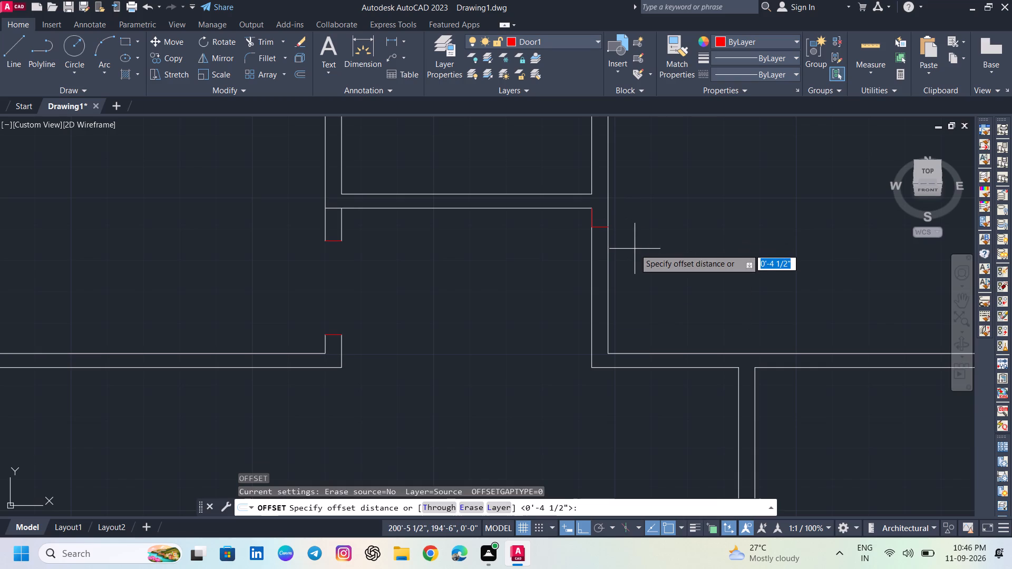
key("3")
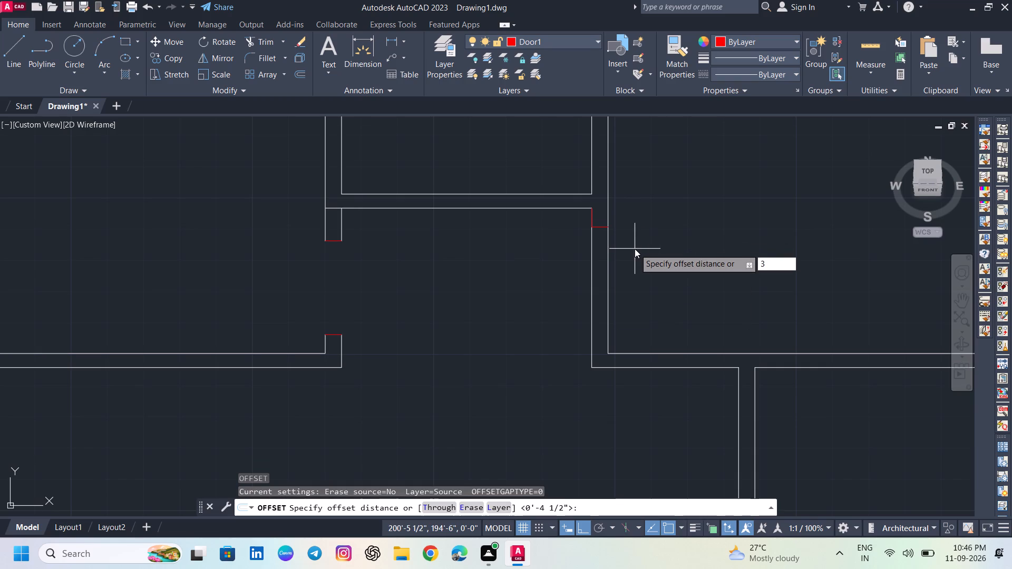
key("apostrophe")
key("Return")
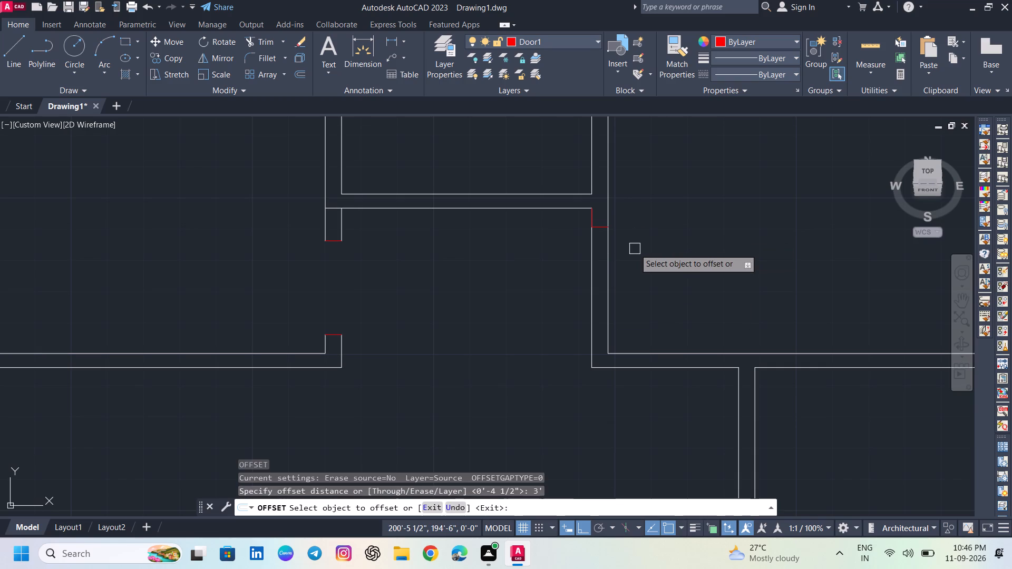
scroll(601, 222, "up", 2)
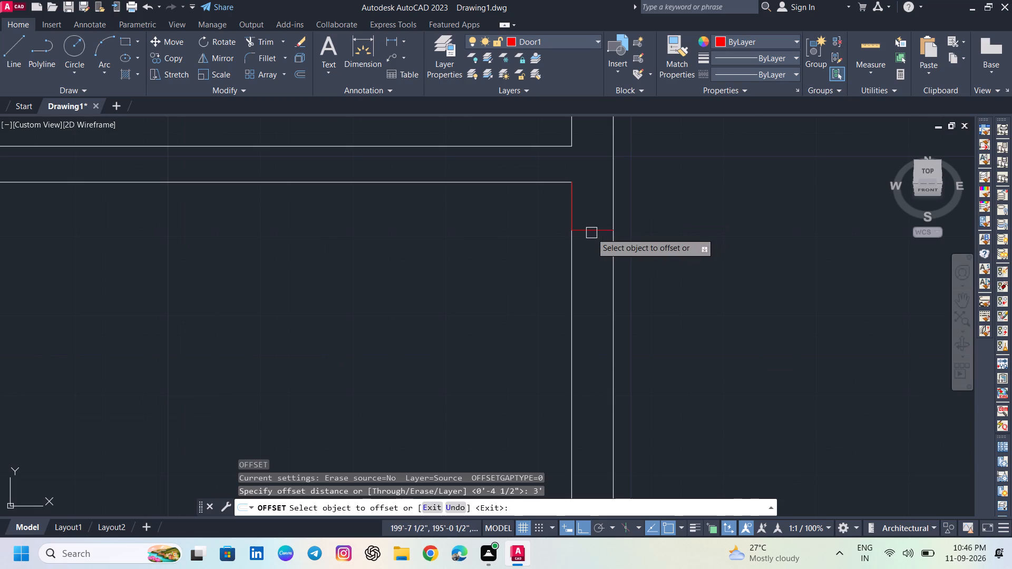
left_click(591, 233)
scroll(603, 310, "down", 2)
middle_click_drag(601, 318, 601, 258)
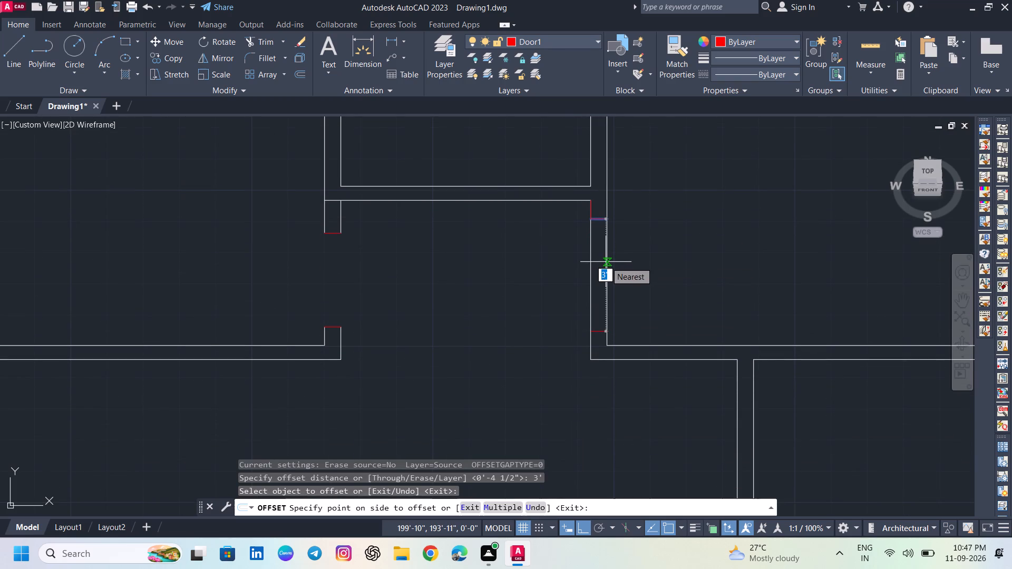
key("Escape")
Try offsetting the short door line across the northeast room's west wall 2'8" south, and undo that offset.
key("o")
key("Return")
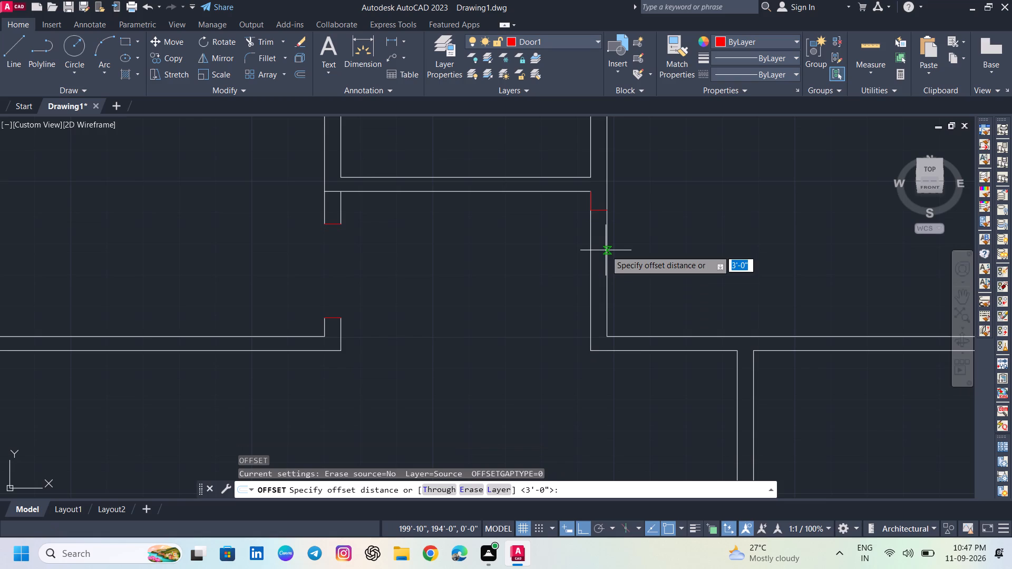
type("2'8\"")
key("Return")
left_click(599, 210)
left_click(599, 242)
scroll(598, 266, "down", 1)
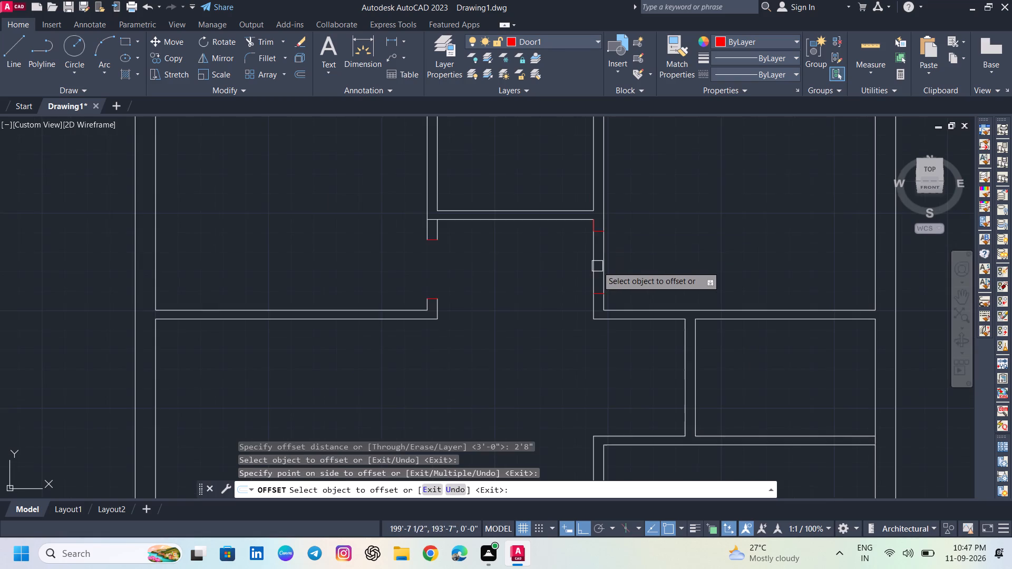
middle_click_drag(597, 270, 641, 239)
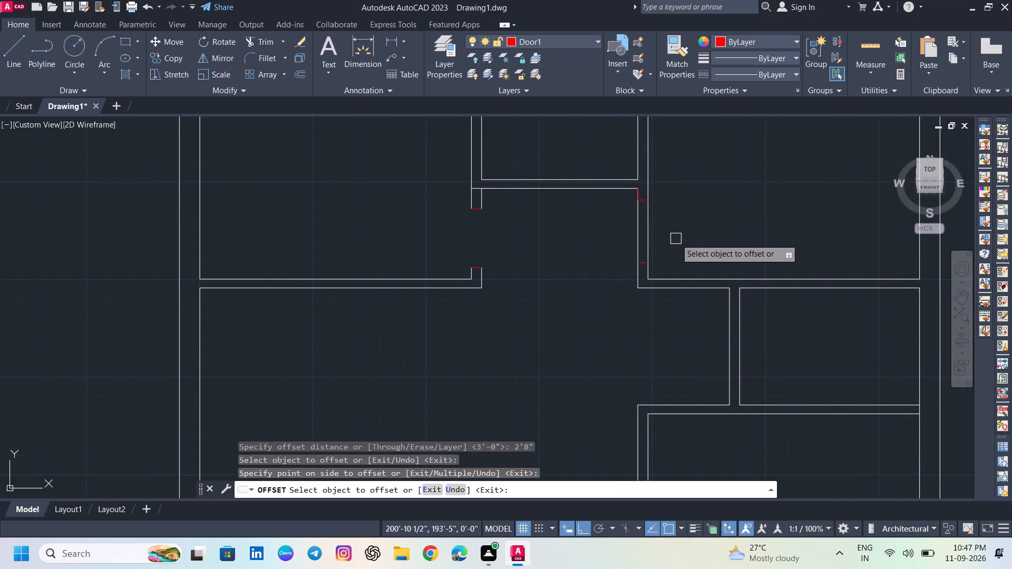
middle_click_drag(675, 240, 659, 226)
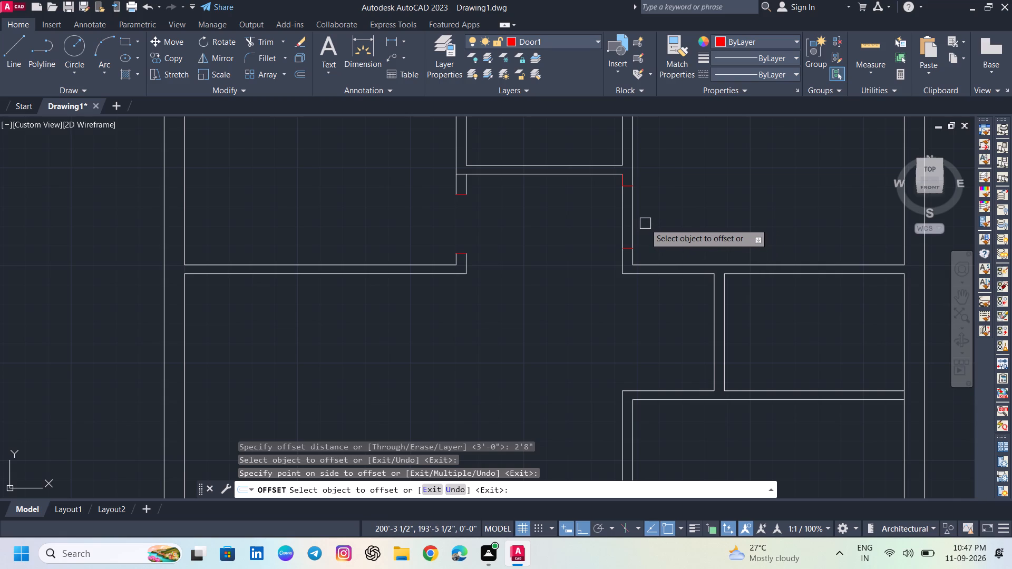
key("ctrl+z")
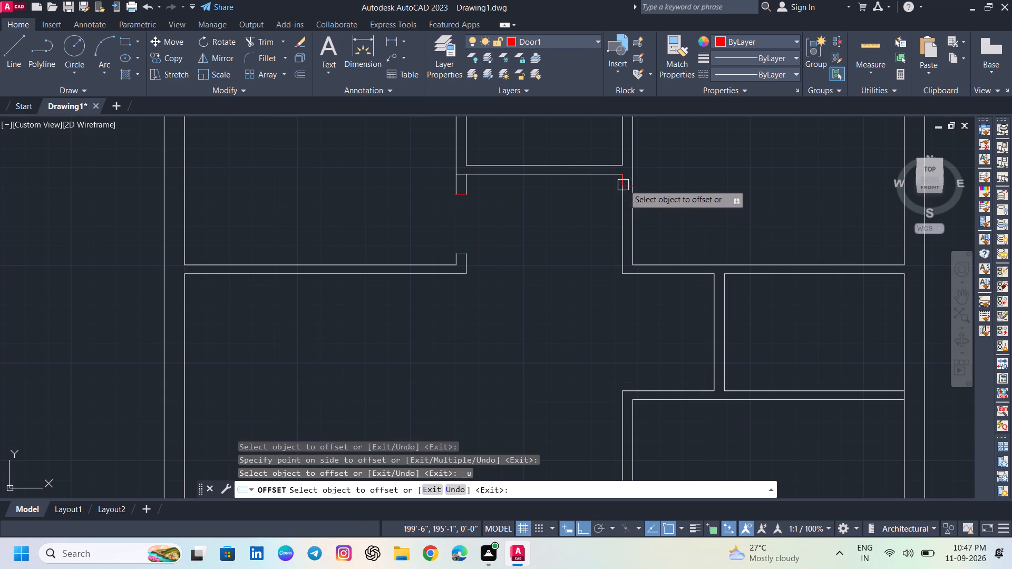
Offset the short door line across the northeast room's west wall 3' to the south.
left_click(628, 182)
type("3'")
key("Return")
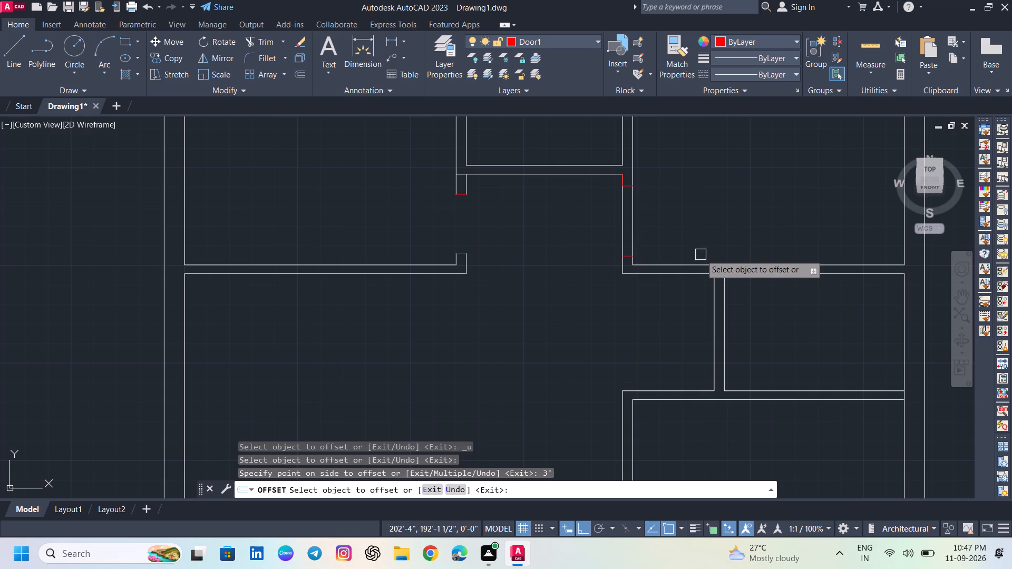
key("Escape")
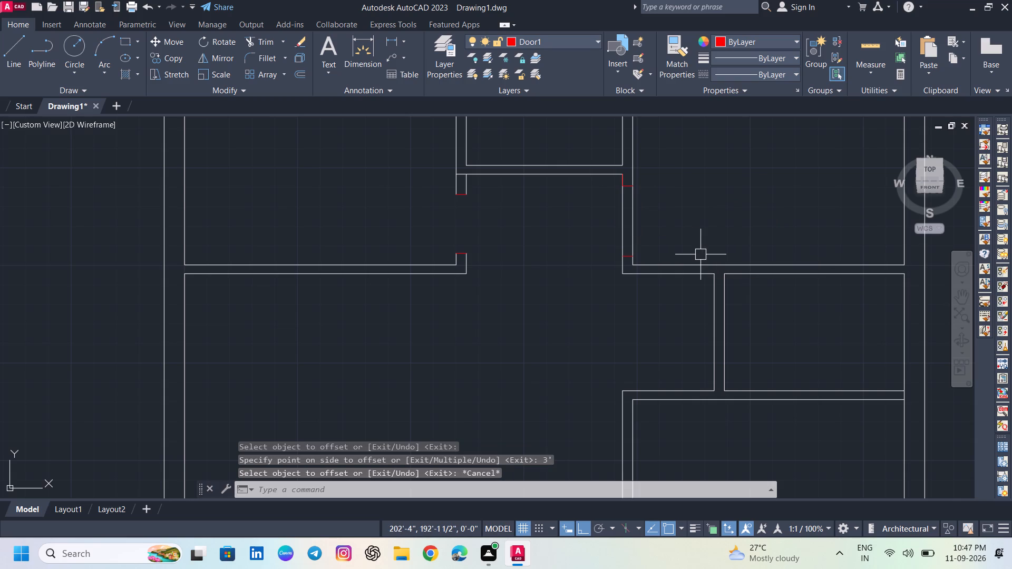
Trim both wall lines between the two short door lines to open the doorway in the northeast room's west wall.
type("TR")
key("Return")
left_click_drag(661, 218, 653, 220)
left_click(551, 229)
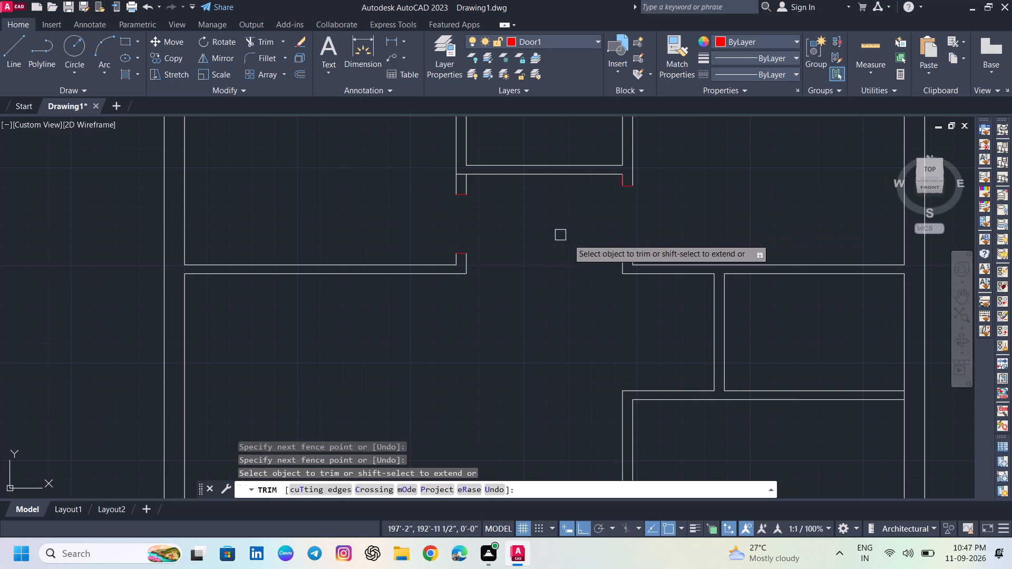
scroll(578, 243, "down", 1)
middle_click_drag(590, 277, 573, 210)
middle_click_drag(597, 234, 577, 196)
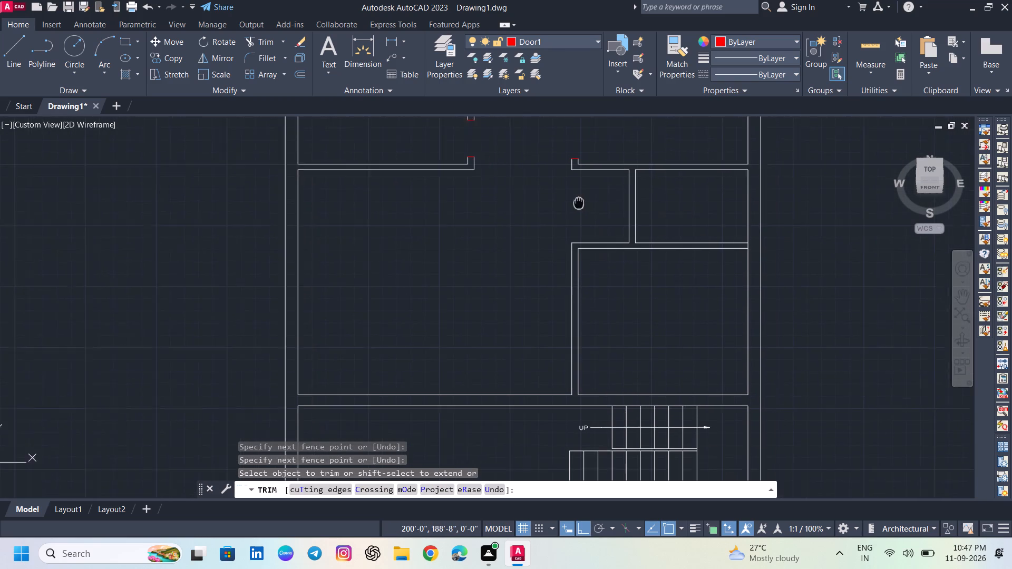
middle_click_drag(577, 196, 584, 223)
key("Escape")
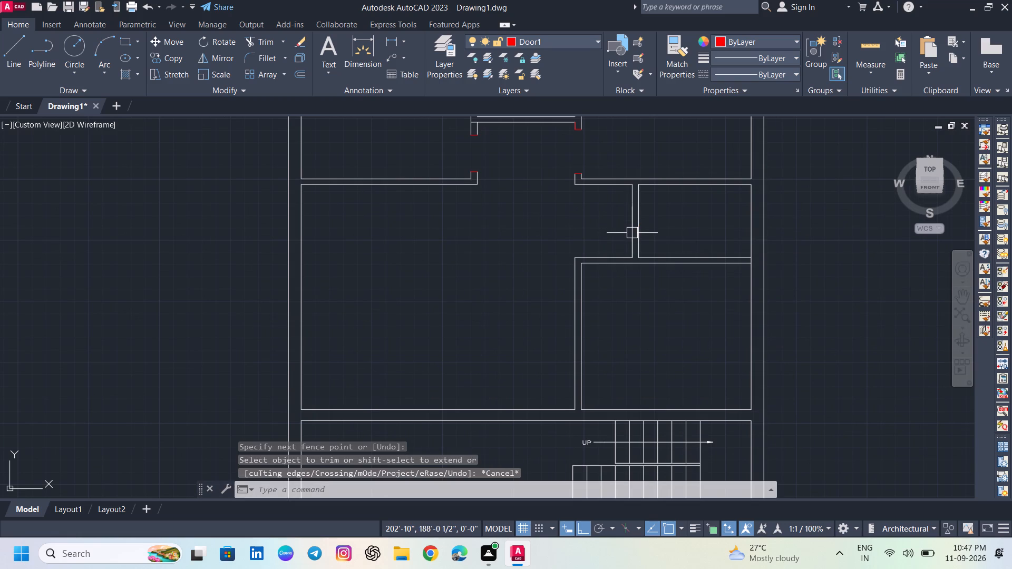
Draw a line 6" south from the north end of the small eastern room's west wall and across that wall.
key("l")
key("Return")
scroll(628, 204, "up", 2)
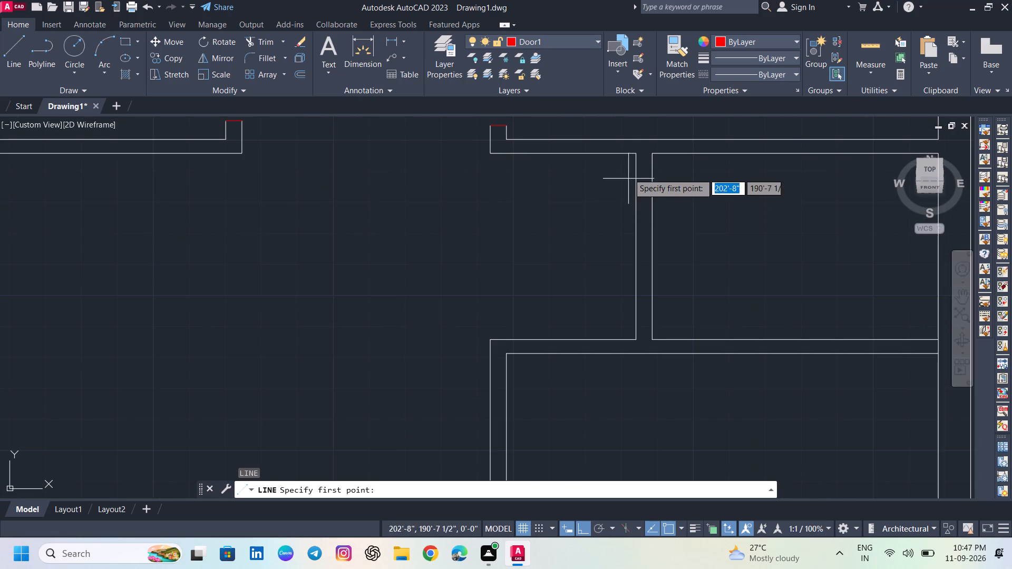
left_click(635, 155)
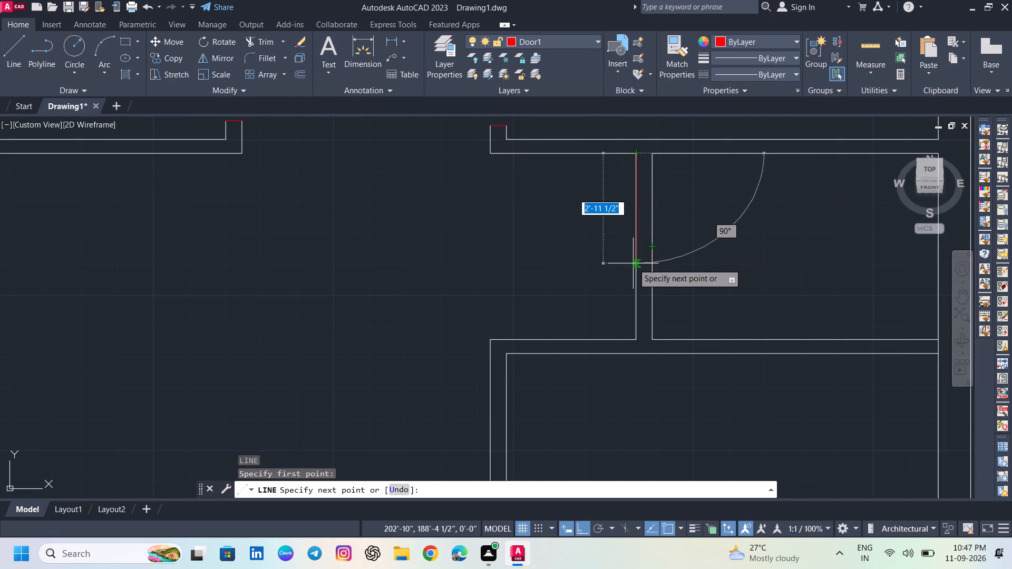
type("6\"")
key("Return")
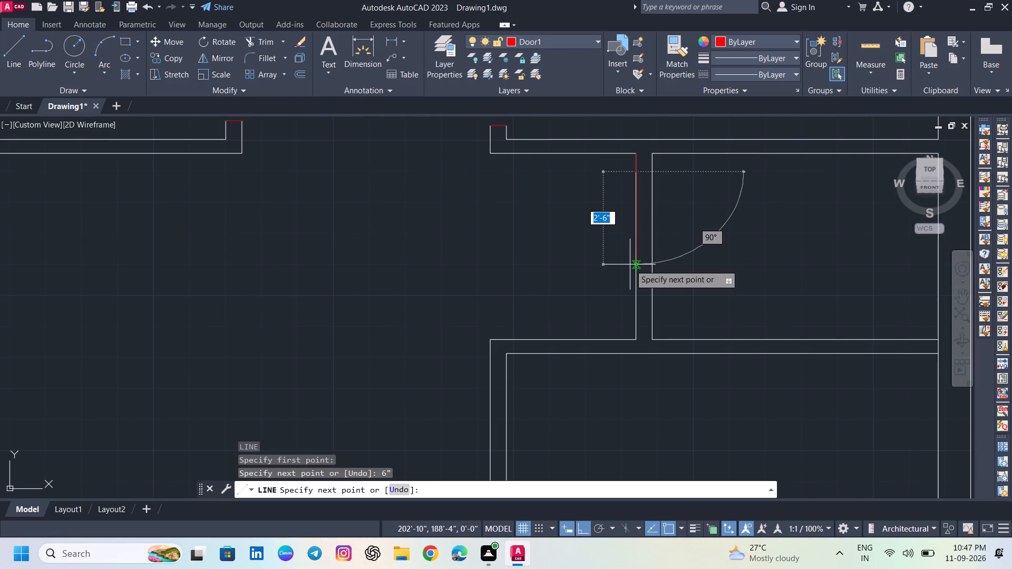
left_click(653, 174)
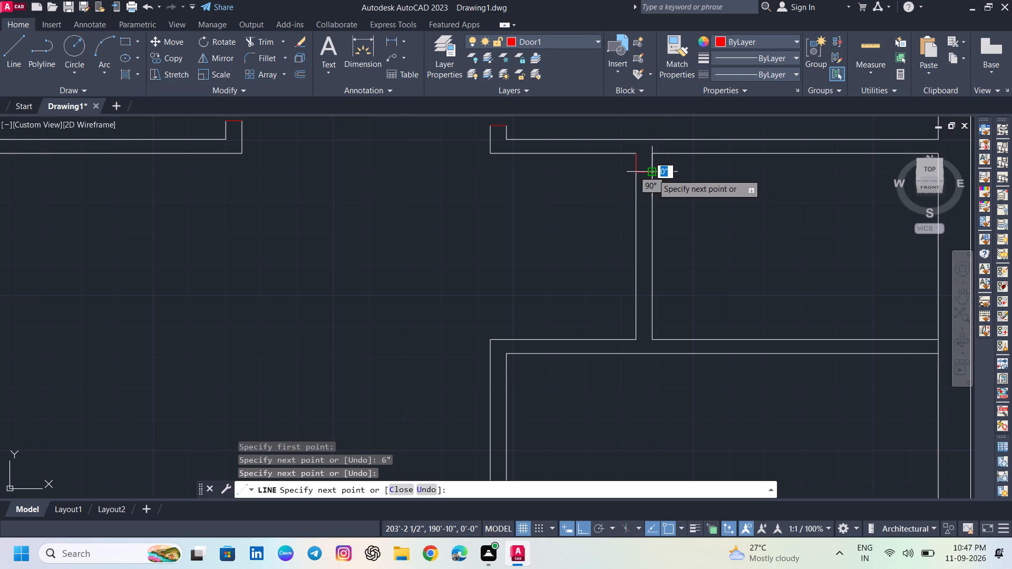
key("space")
Offset the short door line across the small eastern room's west wall 2'6" to the south.
type("O")
key("Return")
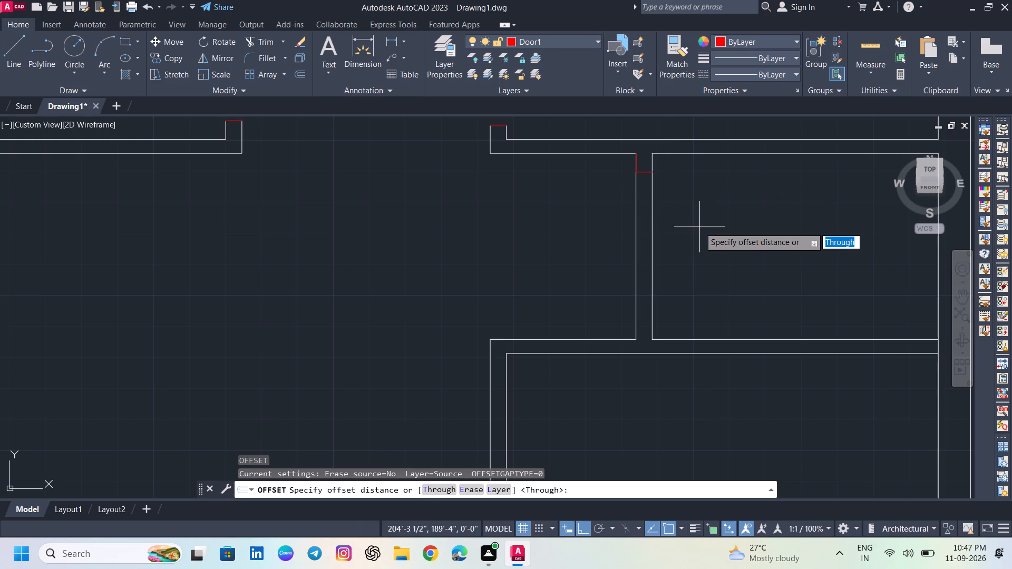
type("2'")
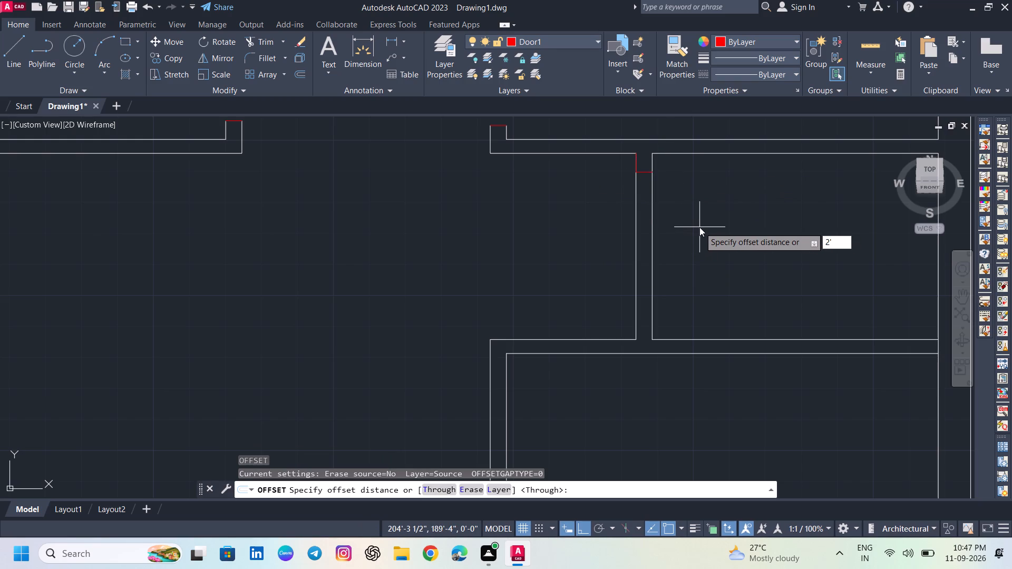
type("6\"")
key("Return")
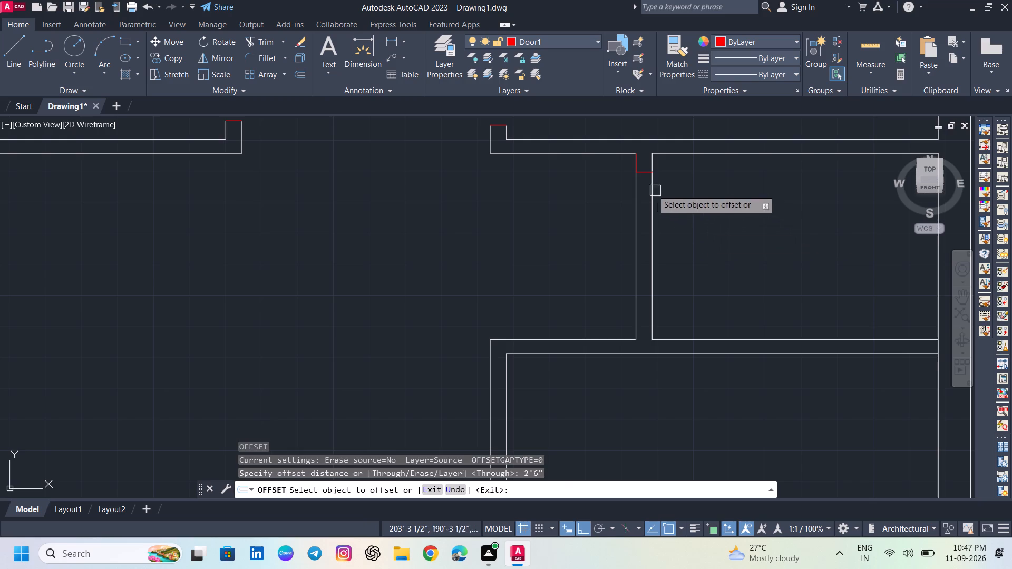
left_click(644, 173)
left_click(651, 206)
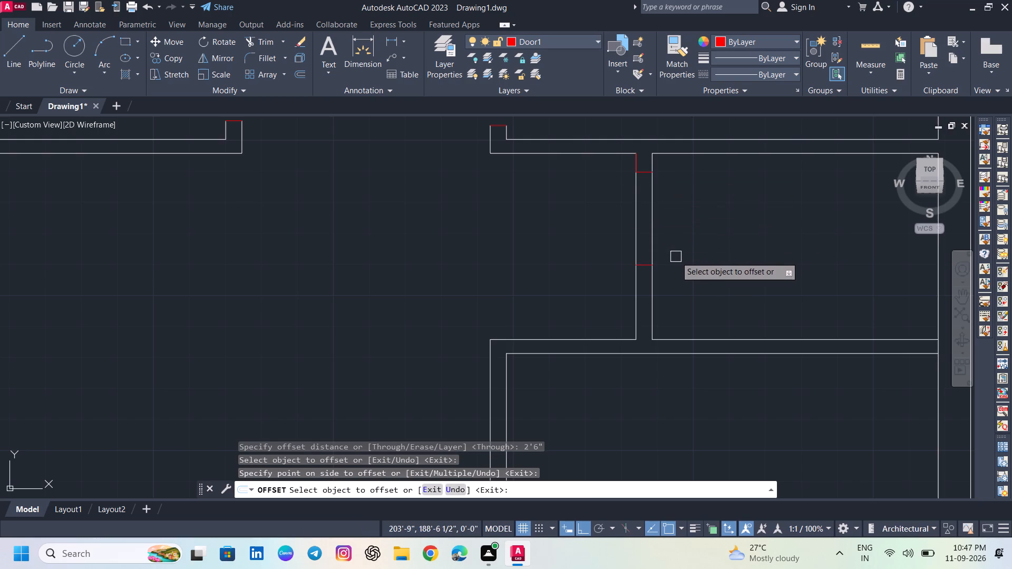
key("Escape")
Trim both wall lines between the two short door lines to open the doorway in the small eastern room's west wall.
type("TR")
key("Return")
left_click(611, 234)
left_click(679, 221)
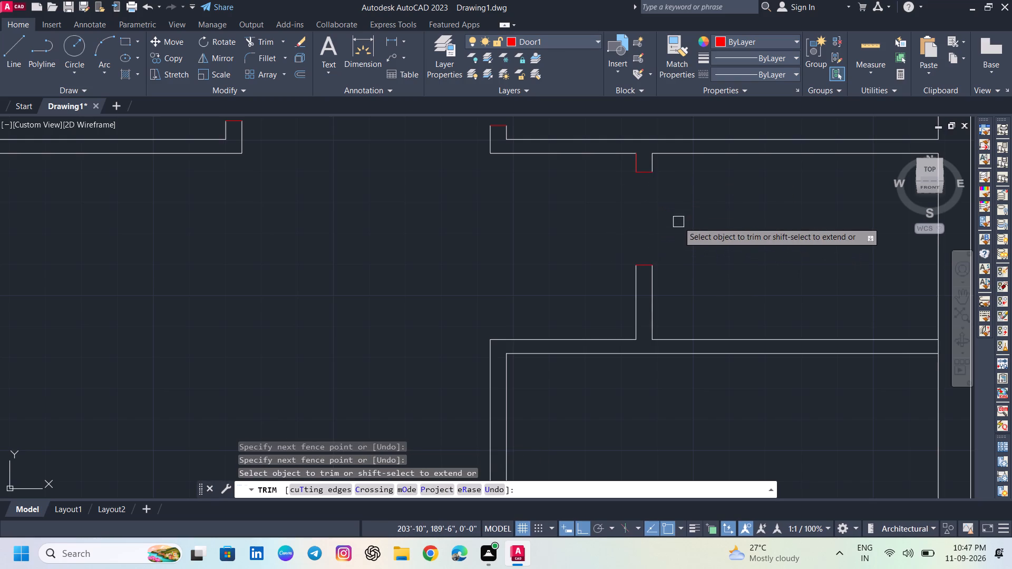
scroll(678, 222, "down", 2)
middle_click_drag(654, 233, 675, 322)
key("Escape")
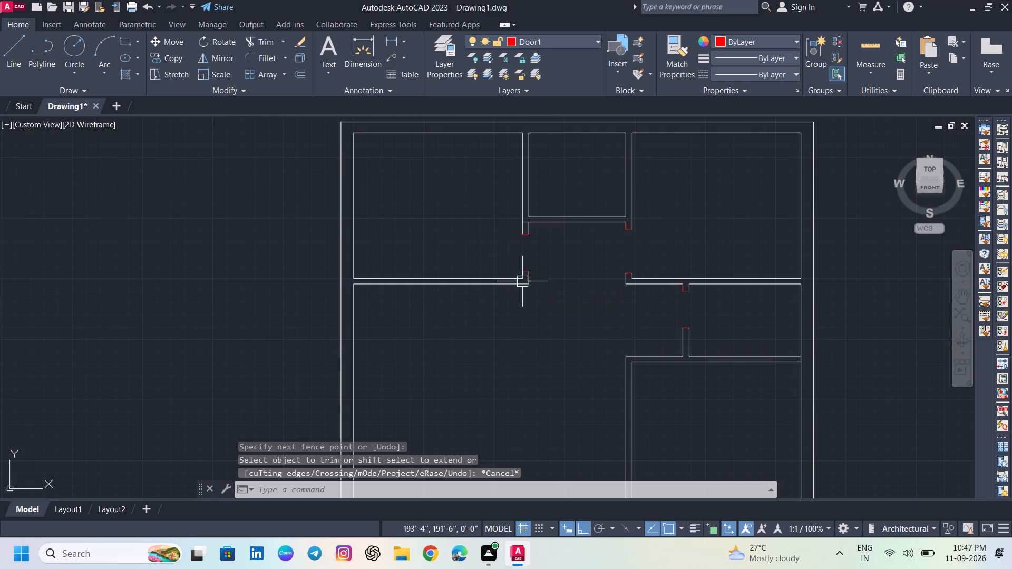
Offset the southern short door line of the northwest room's east doorway 2'8" to the north.
scroll(525, 243, "up", 2)
key("o")
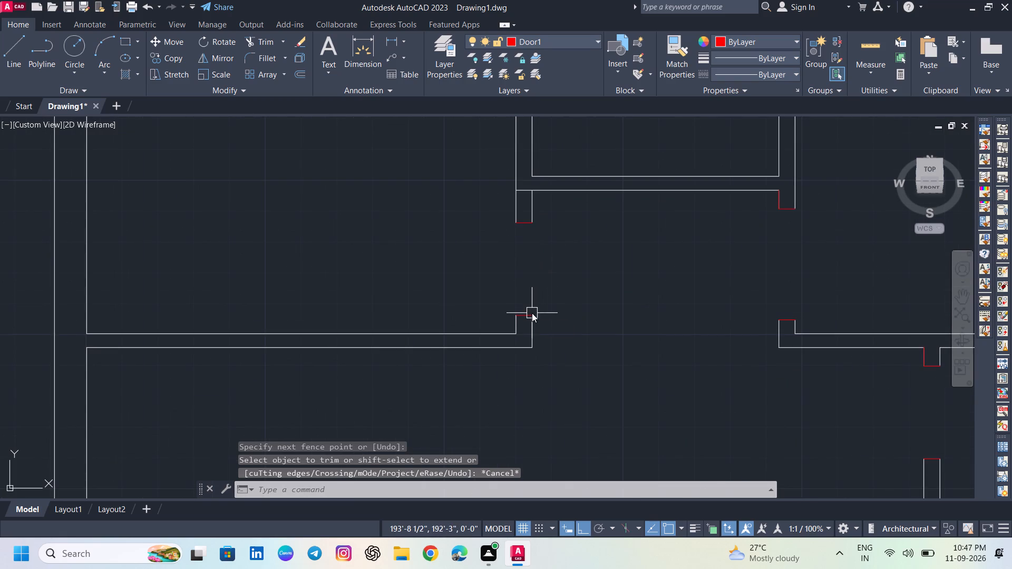
key("Return")
type("2'8\"")
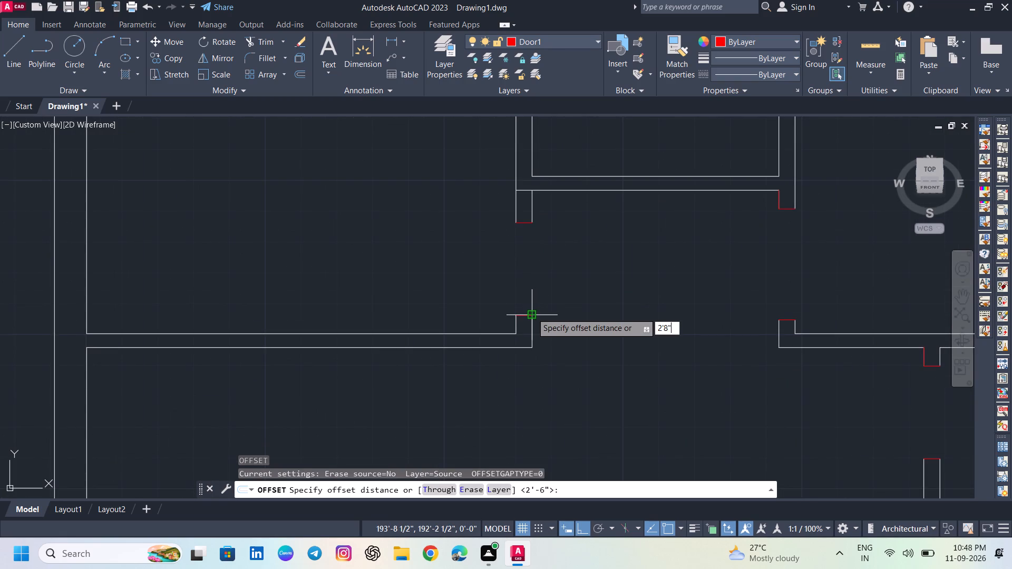
key("Return")
left_click(522, 316)
left_click(520, 278)
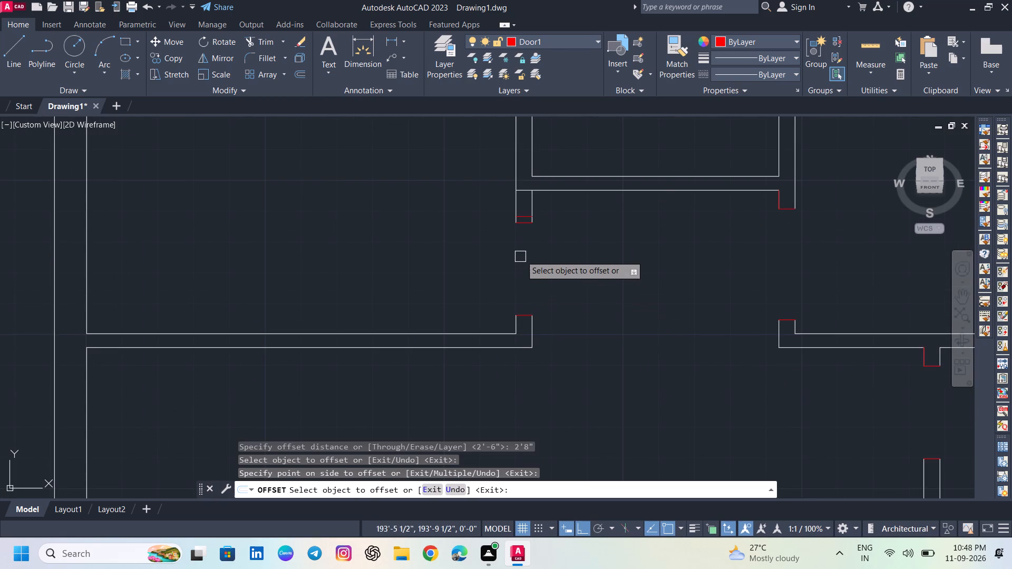
scroll(526, 236, "up", 2)
scroll(527, 227, "down", 2)
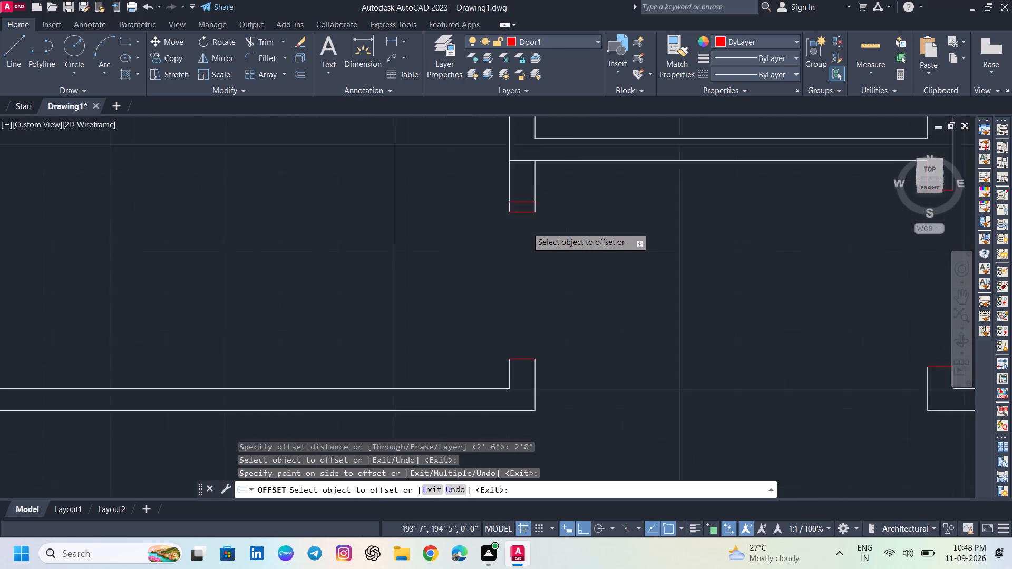
Trim away the old northern door line at the northwest room's east doorway and both wall stubs up to the new door line.
scroll(526, 243, "up", 1)
key("Escape")
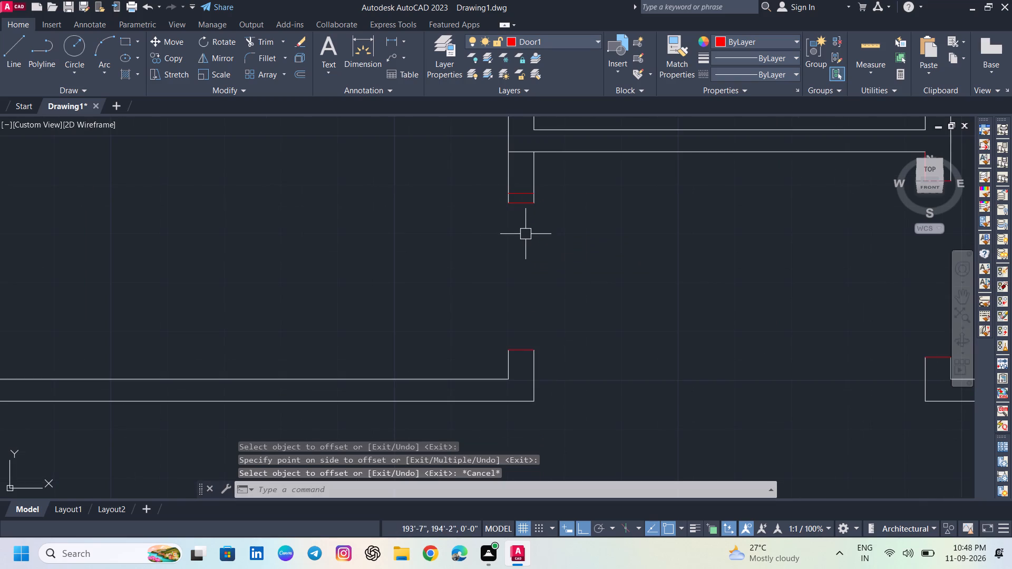
scroll(524, 224, "up", 1)
type("TR")
key("Return")
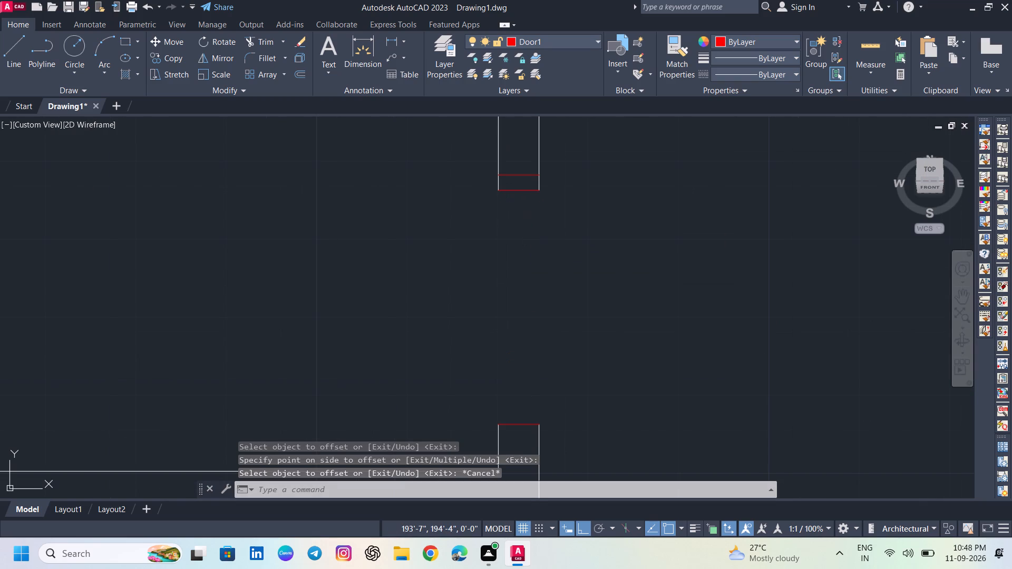
scroll(523, 219, "up", 2)
scroll(515, 170, "down", 1)
middle_click_drag(515, 175, 527, 219)
left_click(521, 198)
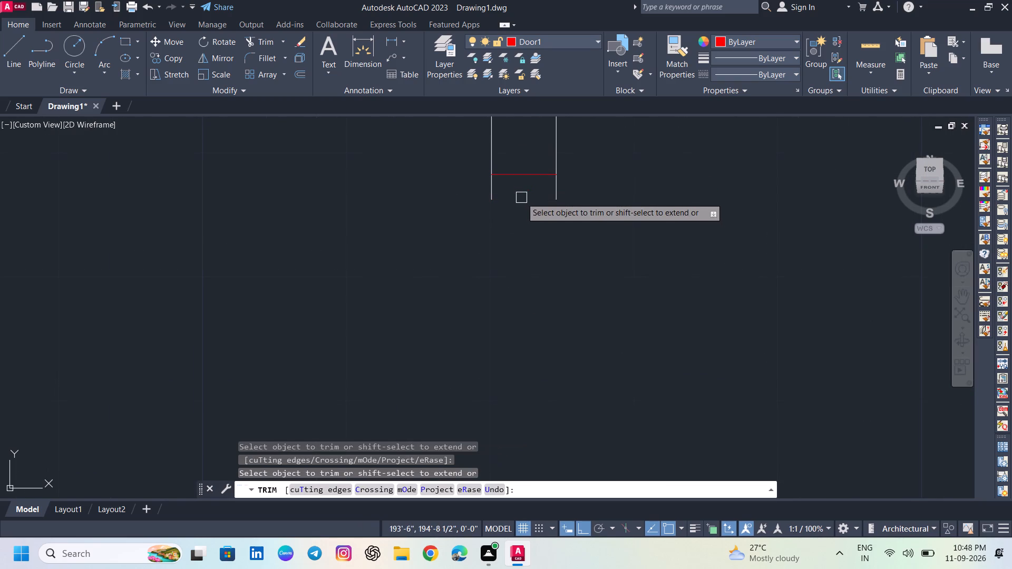
left_click(497, 189)
left_click(559, 189)
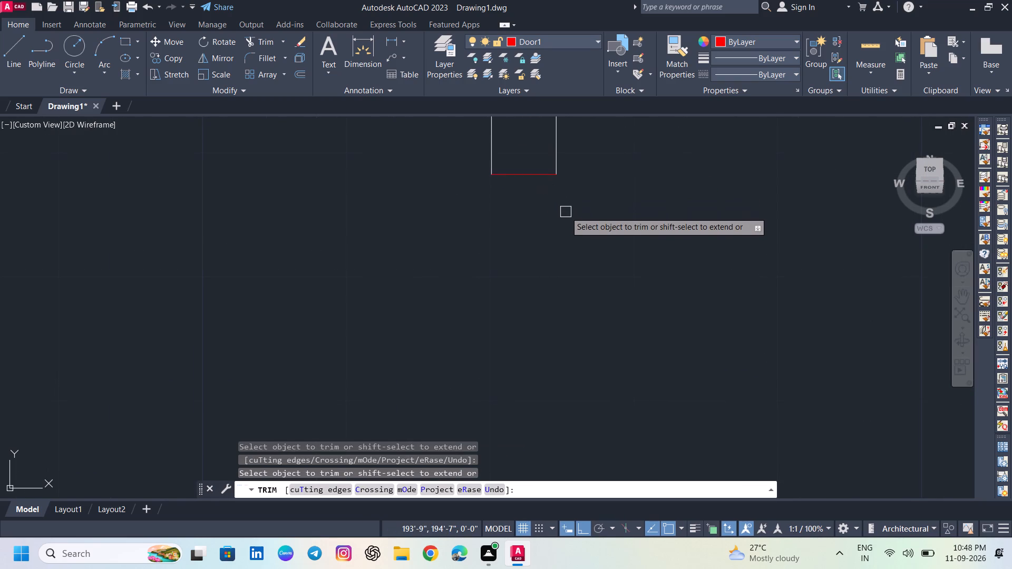
key("Escape")
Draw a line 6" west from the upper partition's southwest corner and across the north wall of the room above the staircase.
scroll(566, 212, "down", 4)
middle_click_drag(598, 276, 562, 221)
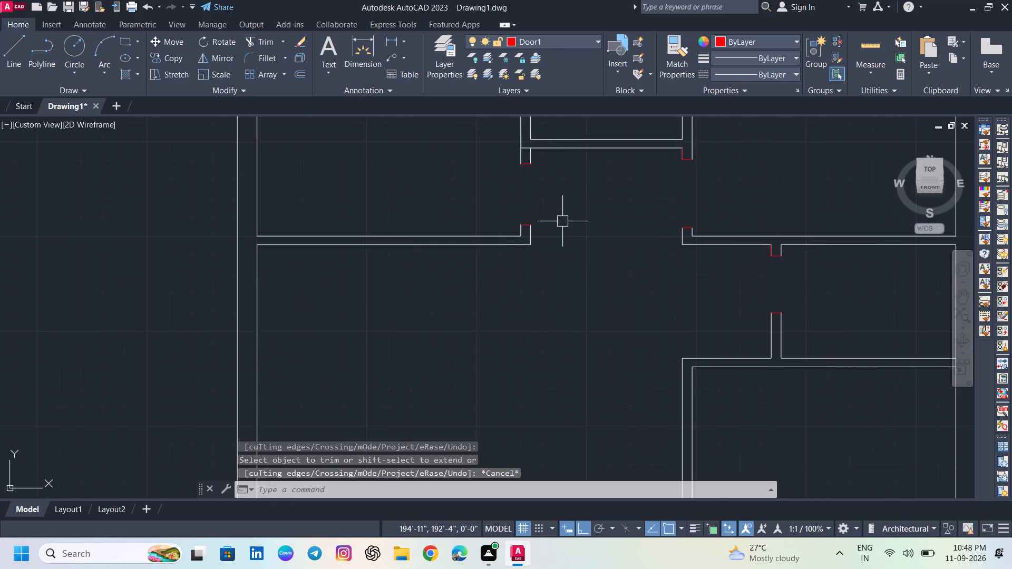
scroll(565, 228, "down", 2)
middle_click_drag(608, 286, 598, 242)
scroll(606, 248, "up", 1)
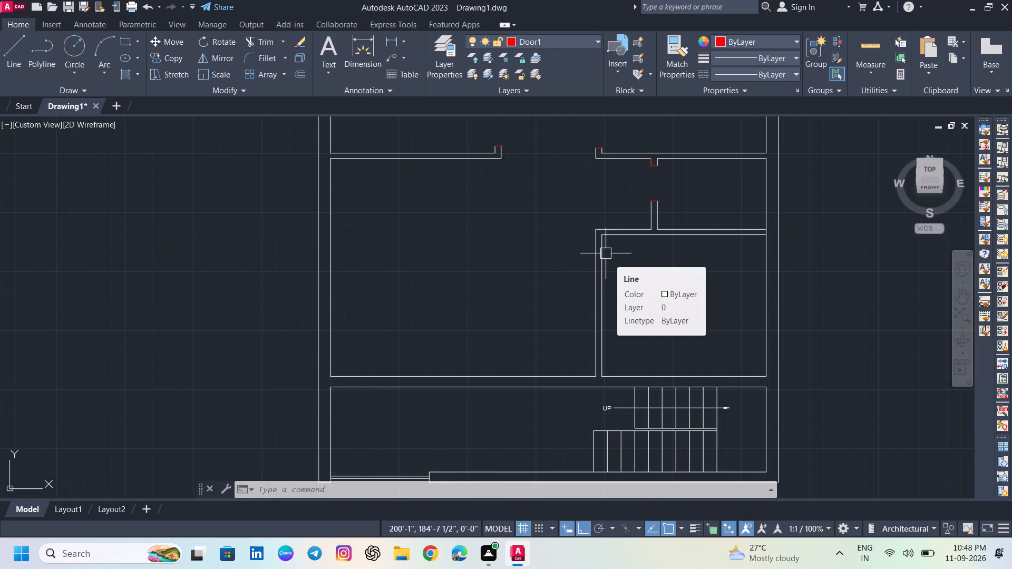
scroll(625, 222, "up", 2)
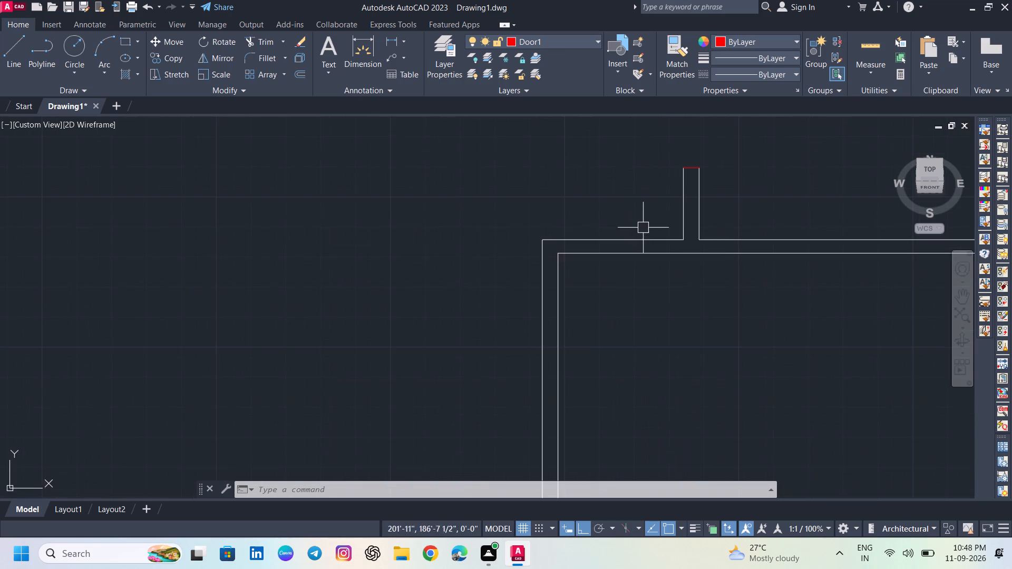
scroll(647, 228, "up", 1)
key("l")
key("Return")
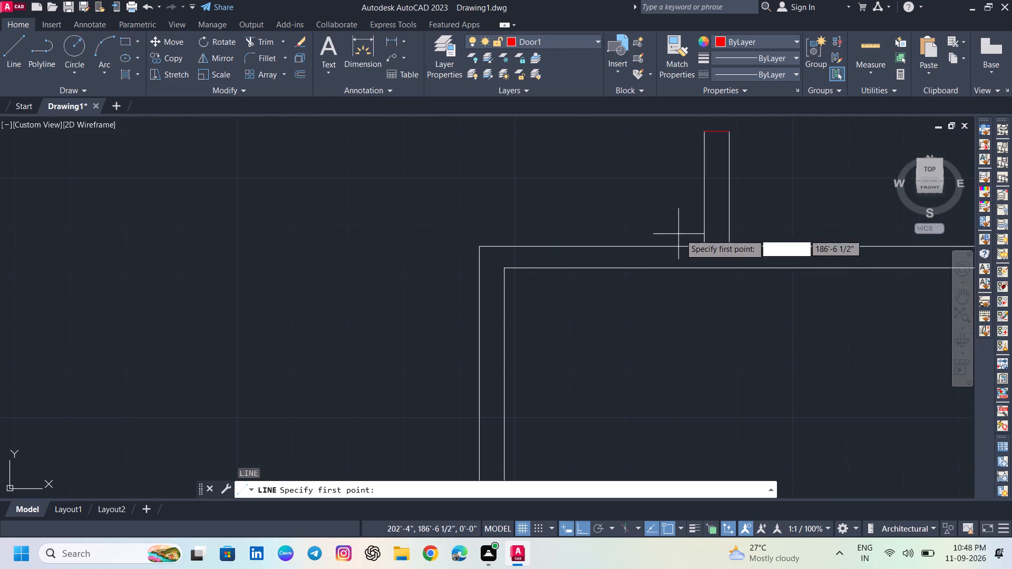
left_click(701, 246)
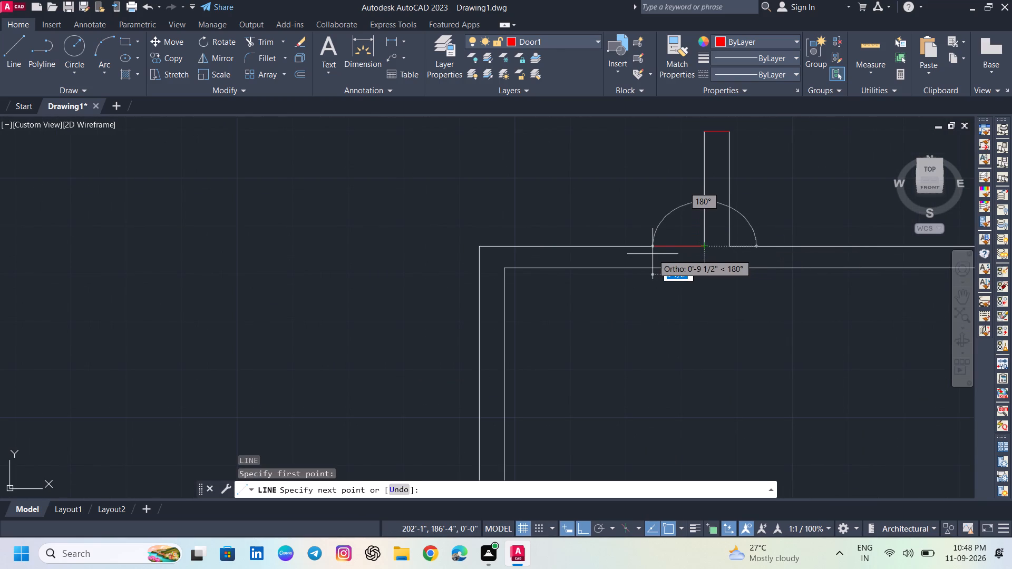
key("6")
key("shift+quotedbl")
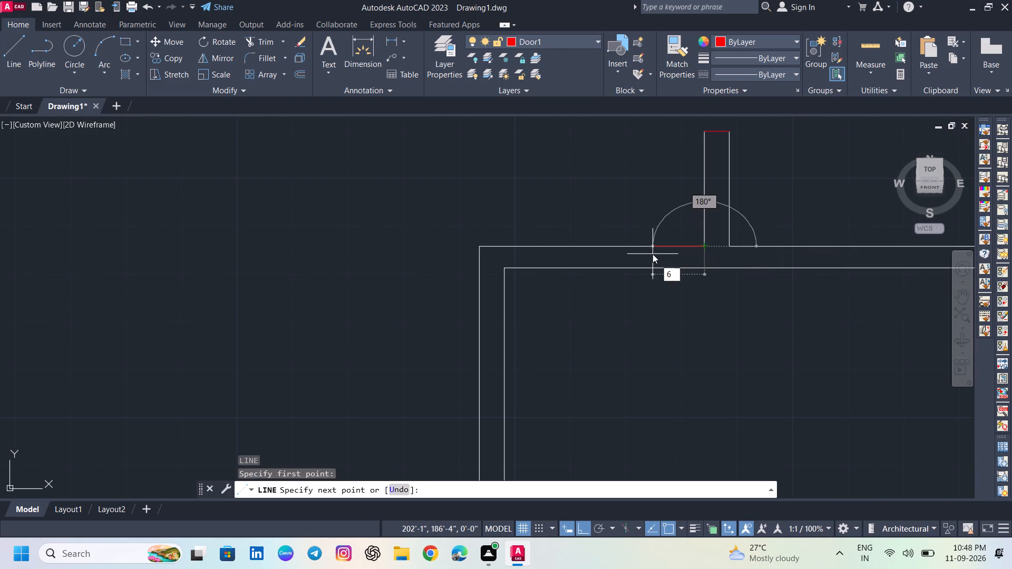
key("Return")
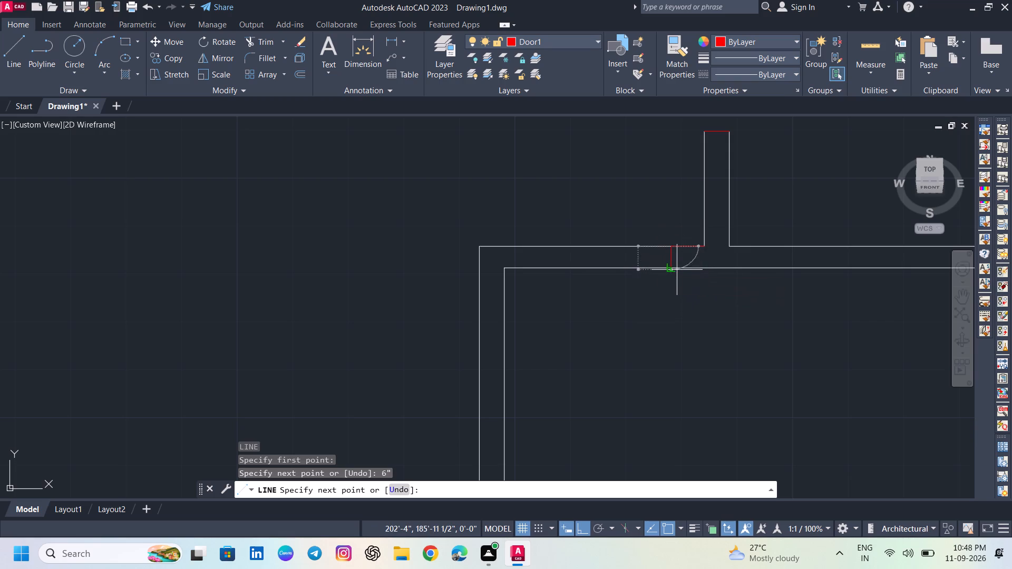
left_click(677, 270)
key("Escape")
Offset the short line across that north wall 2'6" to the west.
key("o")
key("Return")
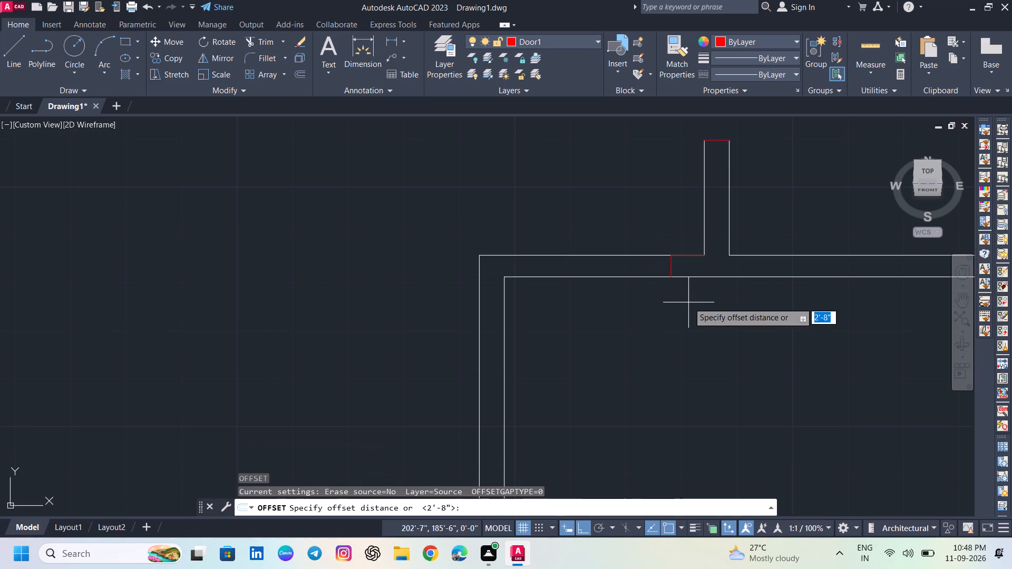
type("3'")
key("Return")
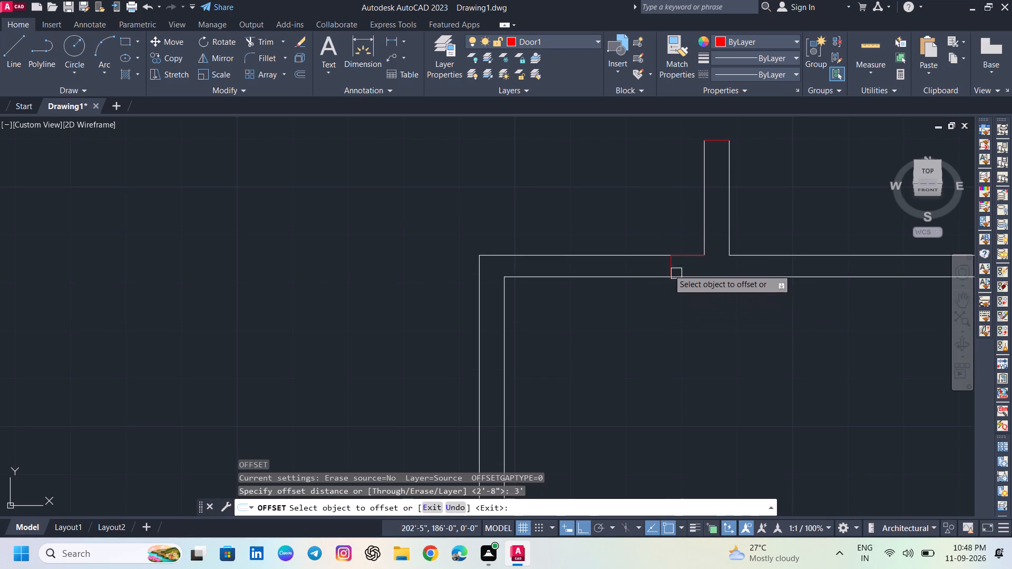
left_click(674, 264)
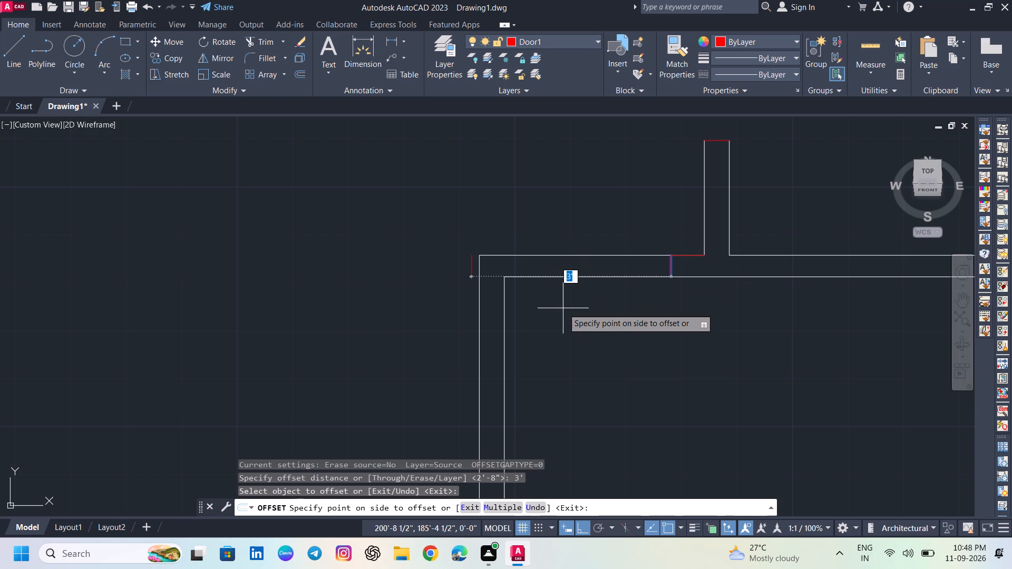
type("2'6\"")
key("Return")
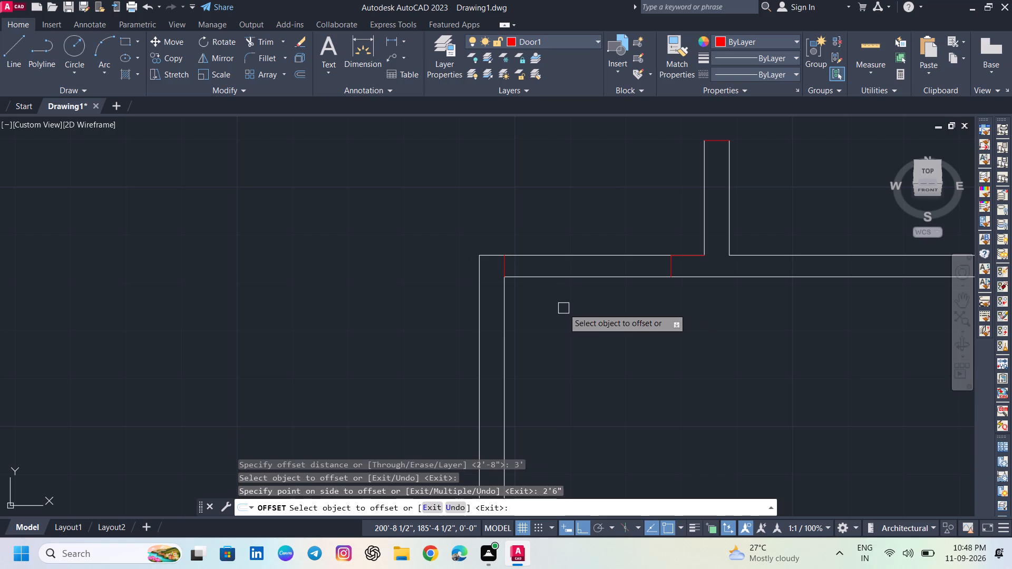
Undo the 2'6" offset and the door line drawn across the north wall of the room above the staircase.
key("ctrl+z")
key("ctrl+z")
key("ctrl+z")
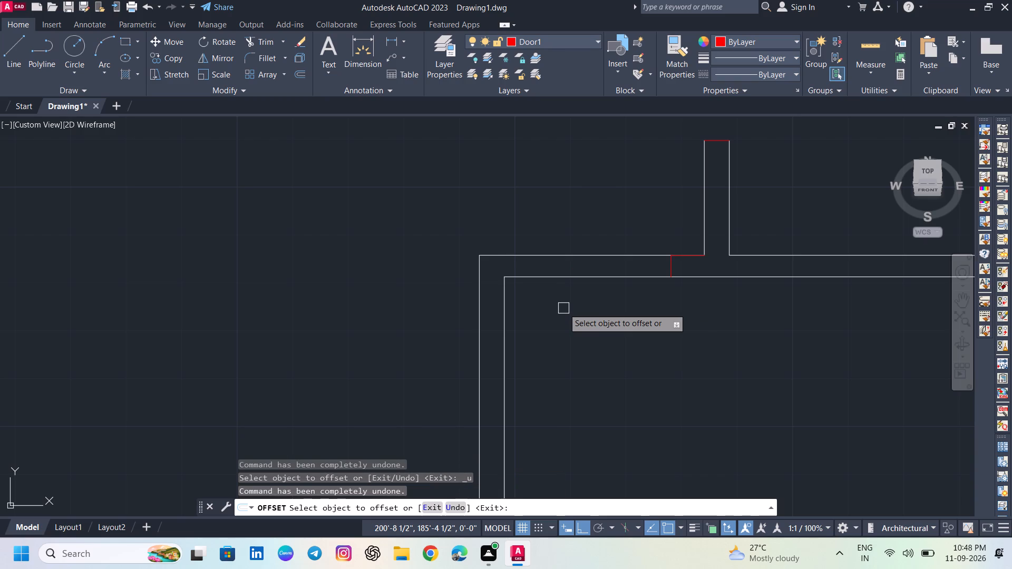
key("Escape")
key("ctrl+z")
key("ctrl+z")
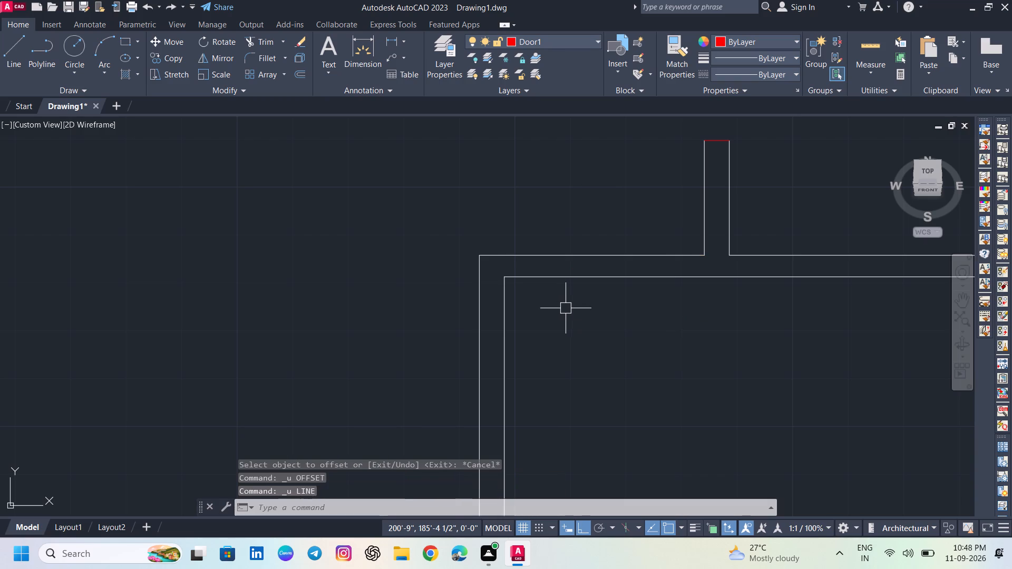
Draw a short line from the inner northwest corner of the room above the staircase straight north across its north wall.
key("l")
key("Return")
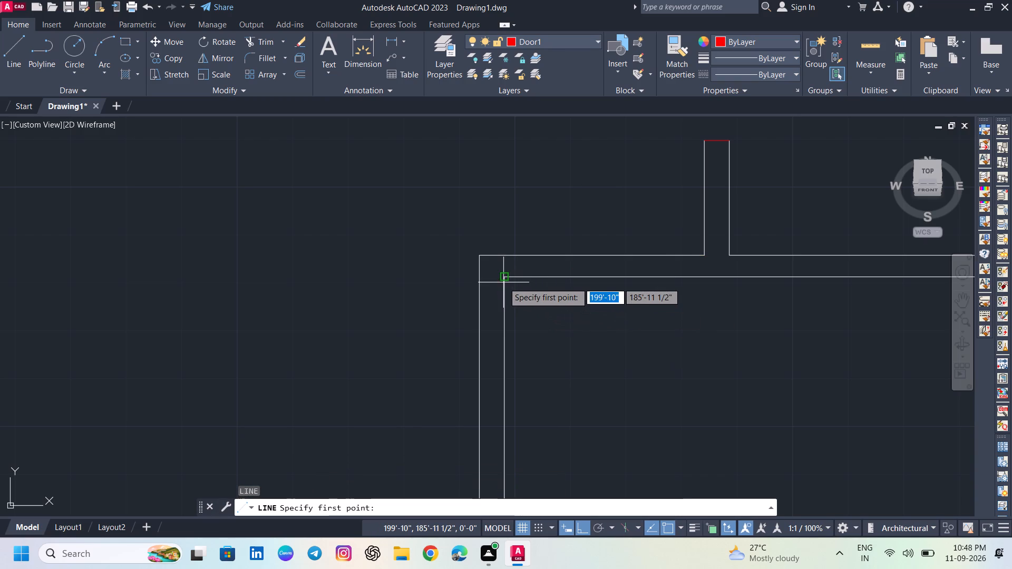
left_click(503, 281)
left_click(503, 254)
key("space")
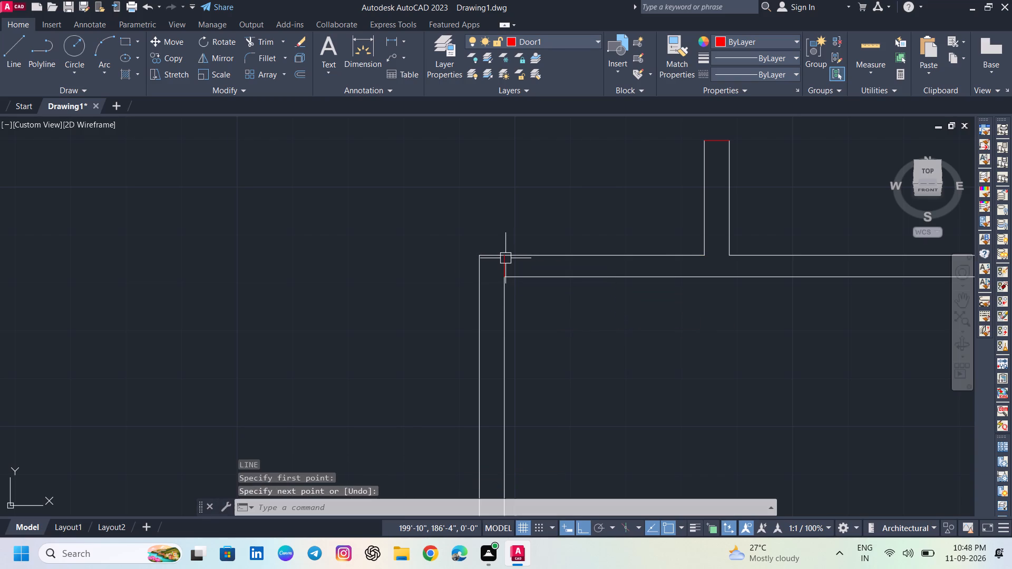
Offset the short line across the north wall of the room above the staircase 2'8" to the east.
type("O")
key("Return")
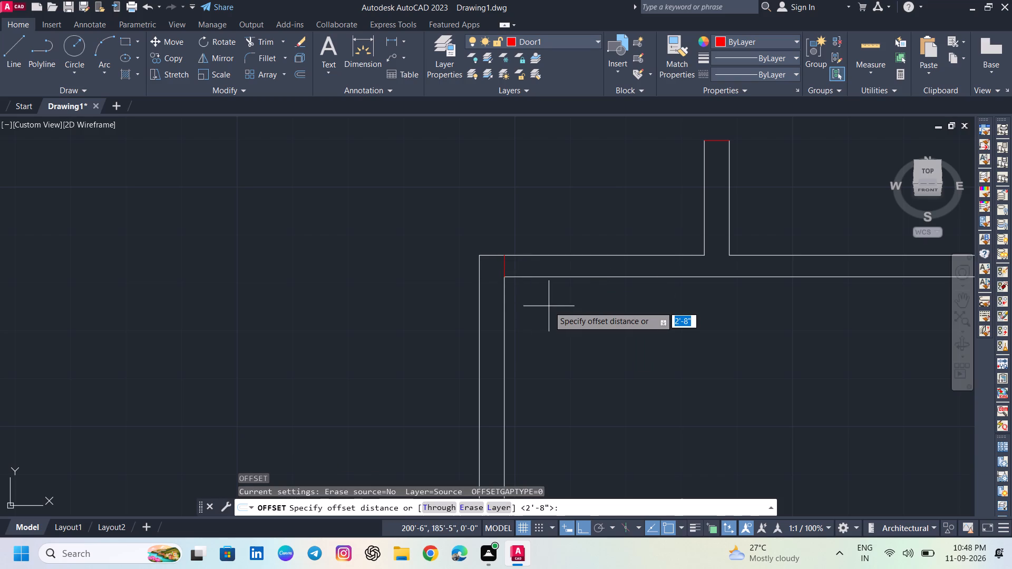
type("3'")
key("Return")
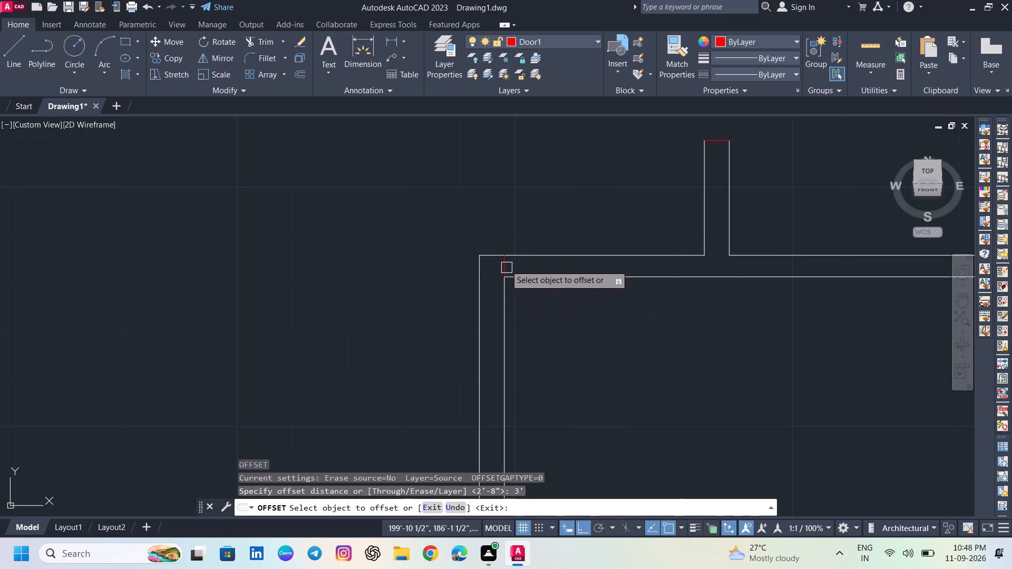
left_click(504, 264)
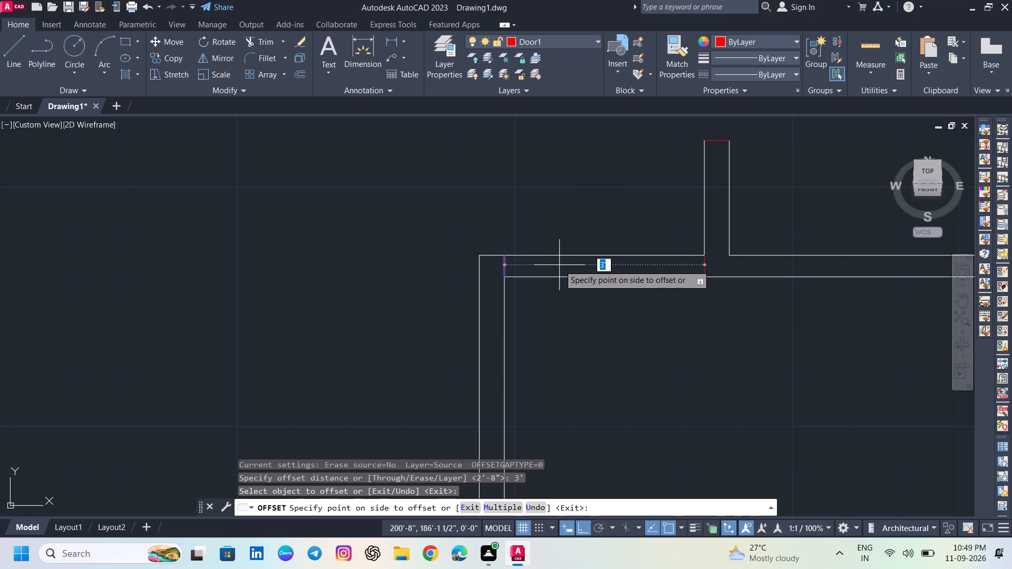
key("0")
key("BackSpace")
type("2'8\"")
key("Return")
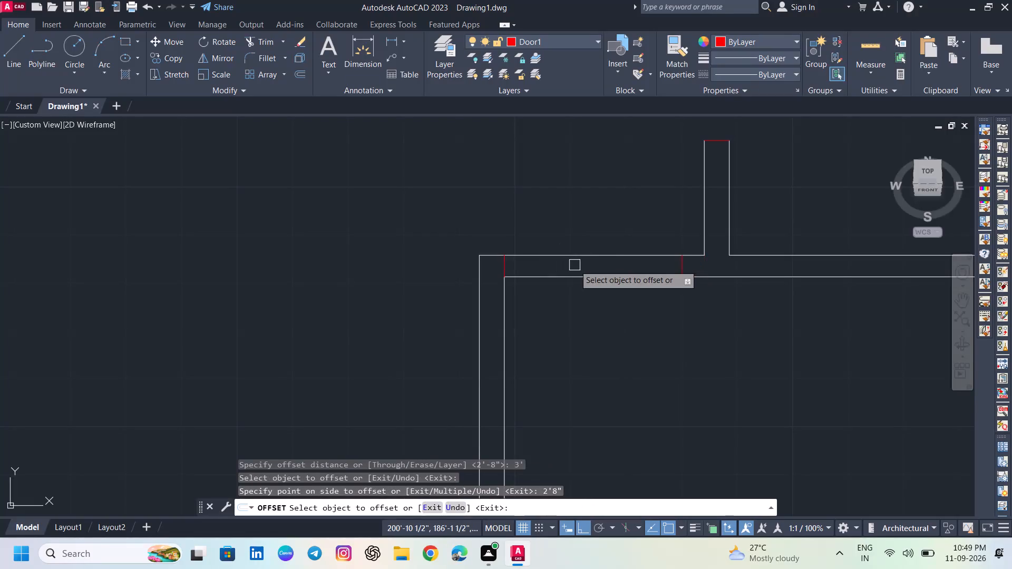
key("Escape")
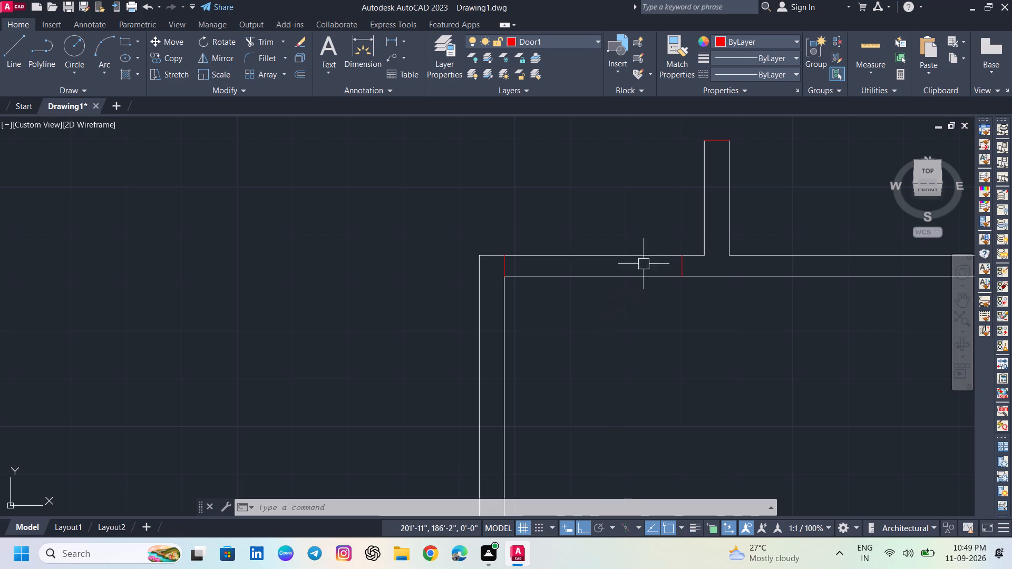
Move both short door lines in the north wall of the room above the staircase 1" to the east.
middle_click_drag(592, 271, 537, 272)
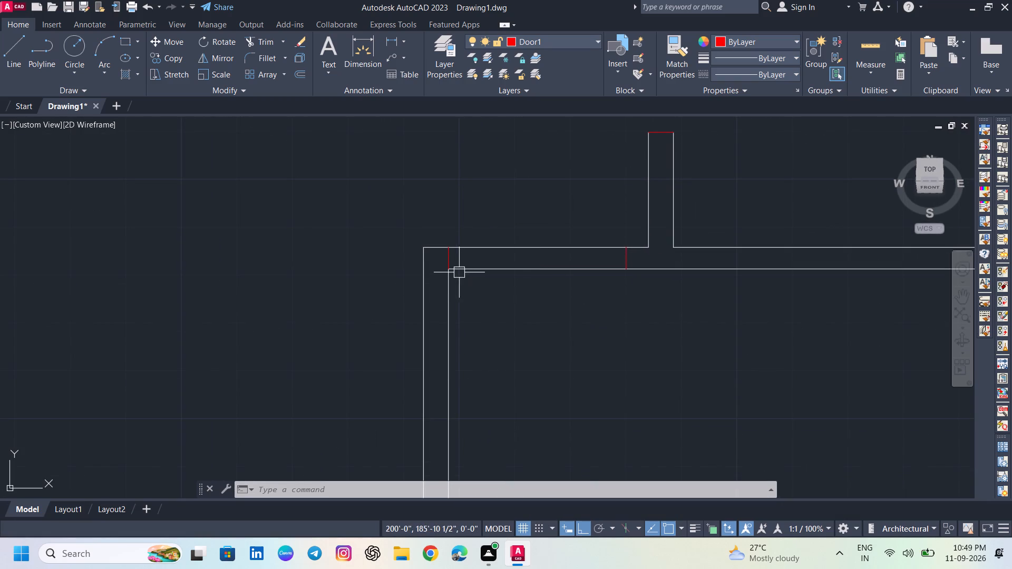
scroll(459, 272, "up", 1)
left_click(430, 218)
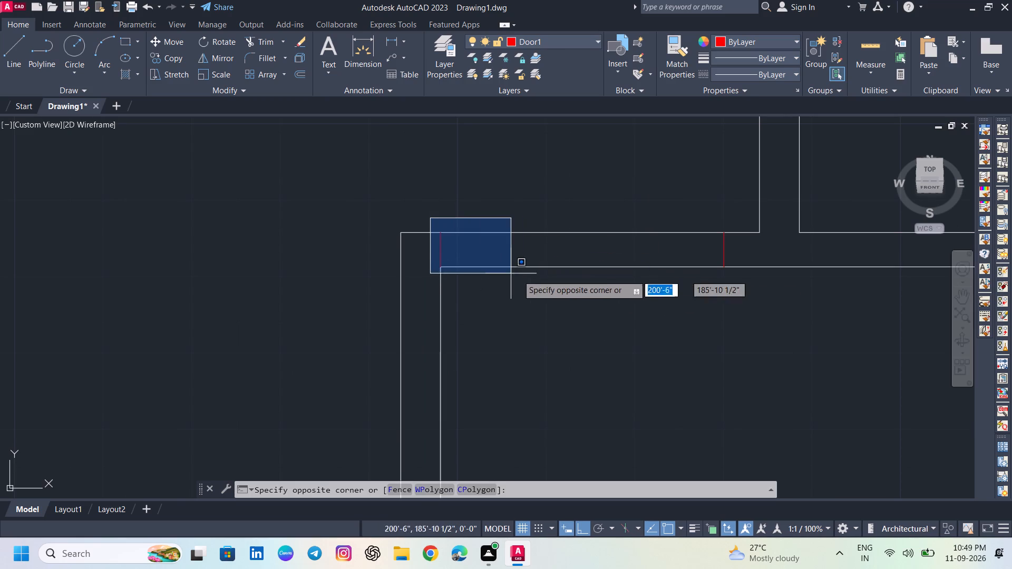
left_click(734, 287)
key("m")
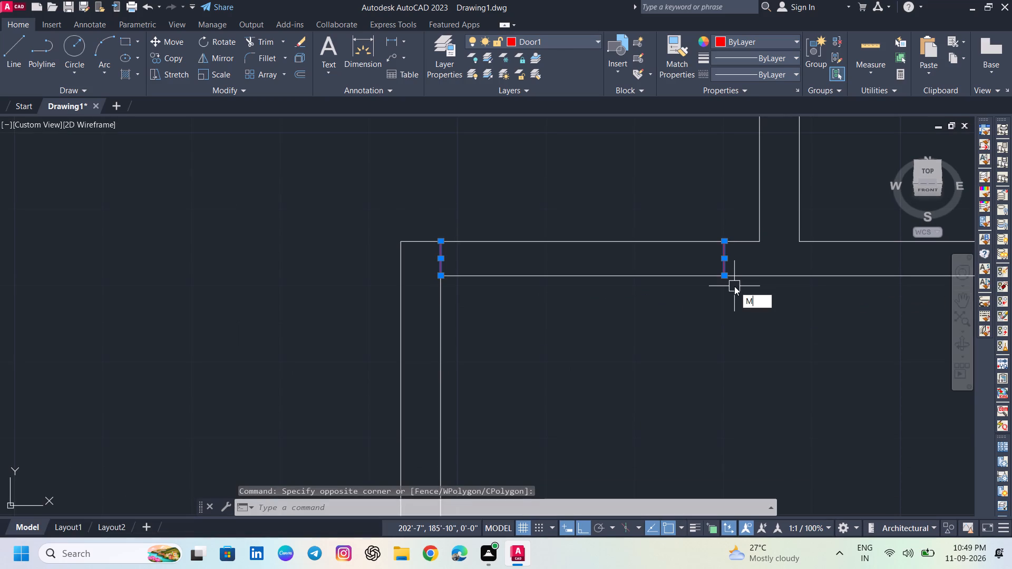
key("Return")
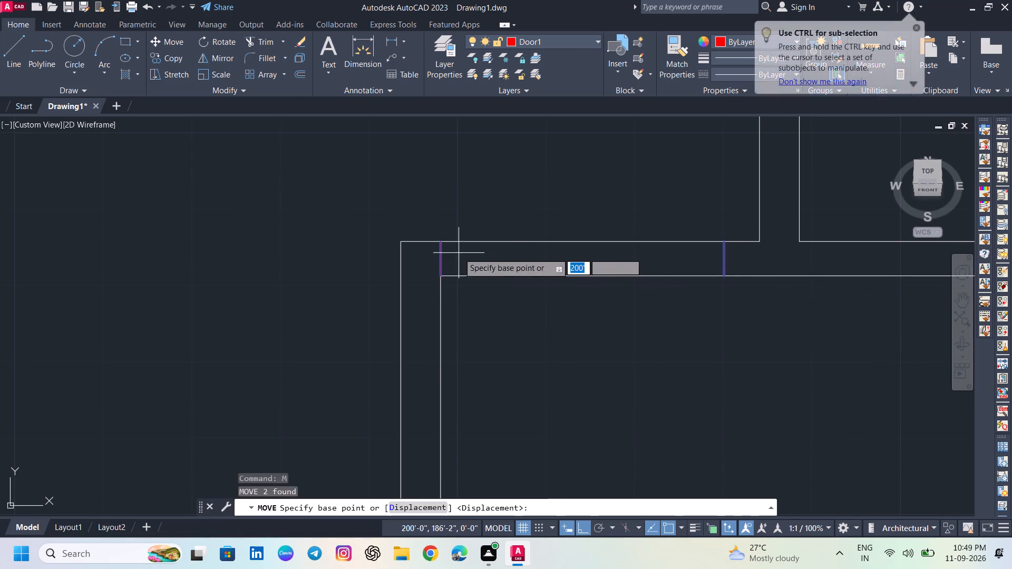
left_click(441, 243)
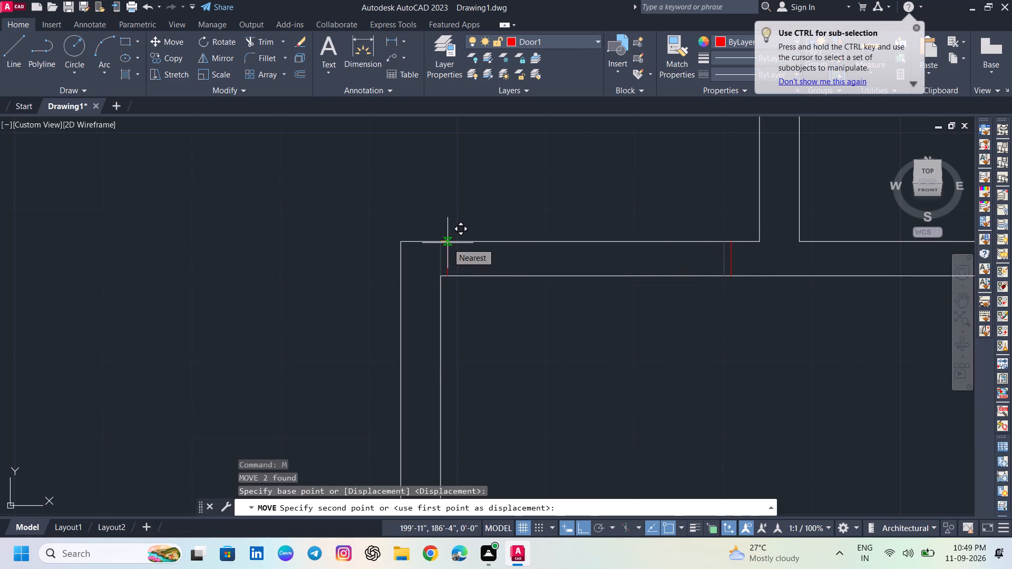
type("1\"")
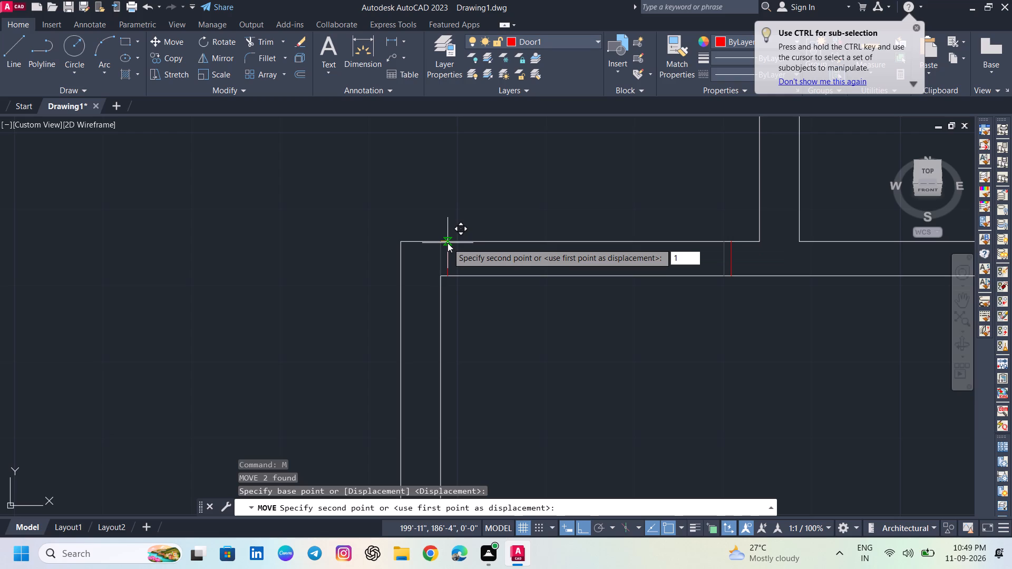
key("Return")
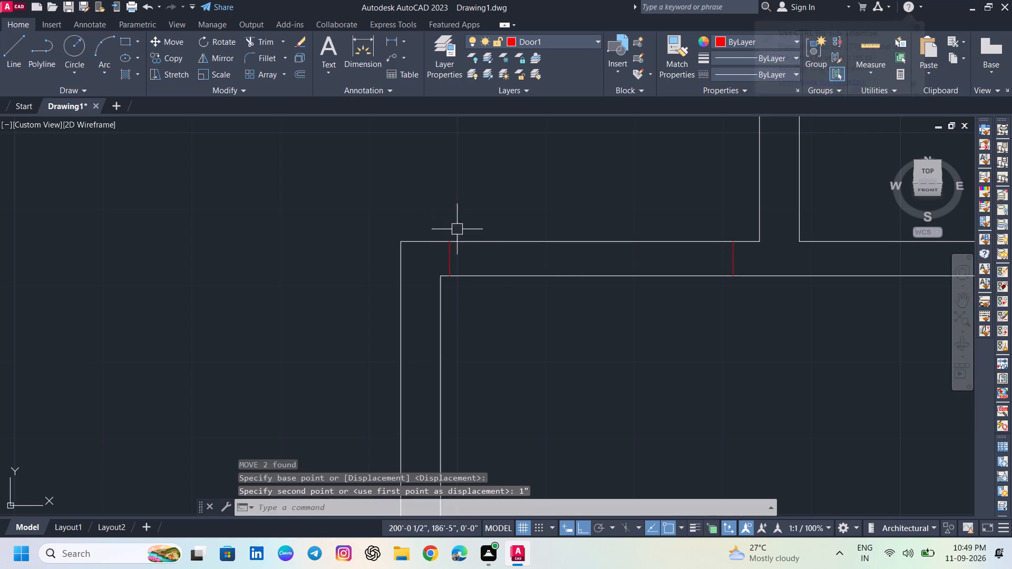
Trim both wall lines between the two short door lines to open the doorway in that room's north wall.
type("TR")
key("Return")
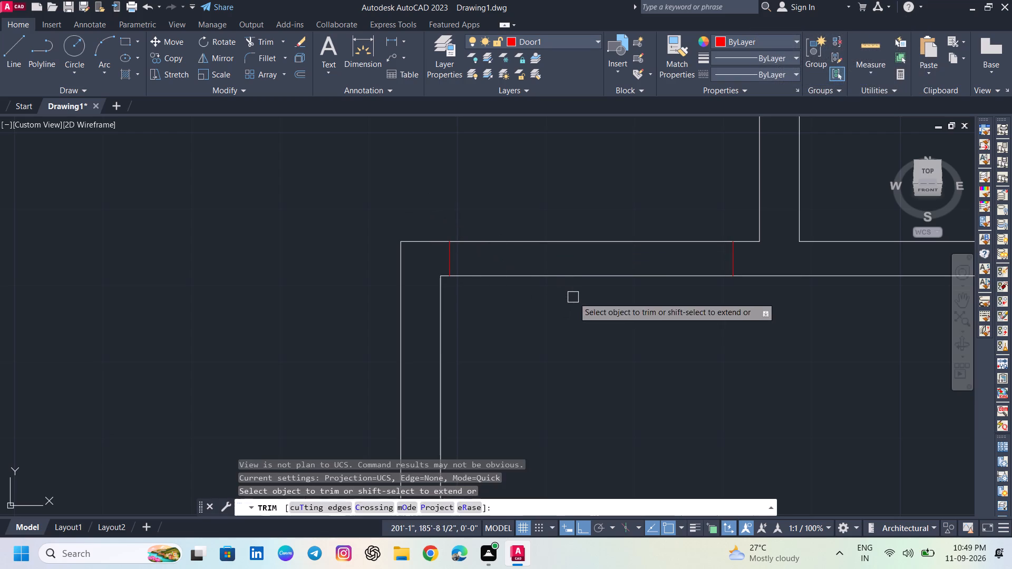
left_click_drag(607, 213, 607, 225)
left_click(592, 309)
key("Escape")
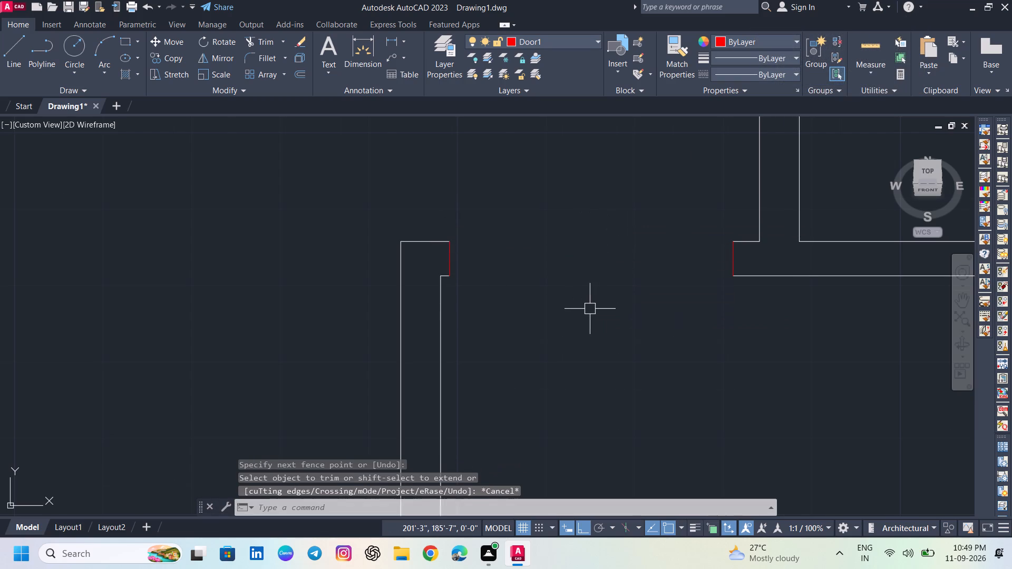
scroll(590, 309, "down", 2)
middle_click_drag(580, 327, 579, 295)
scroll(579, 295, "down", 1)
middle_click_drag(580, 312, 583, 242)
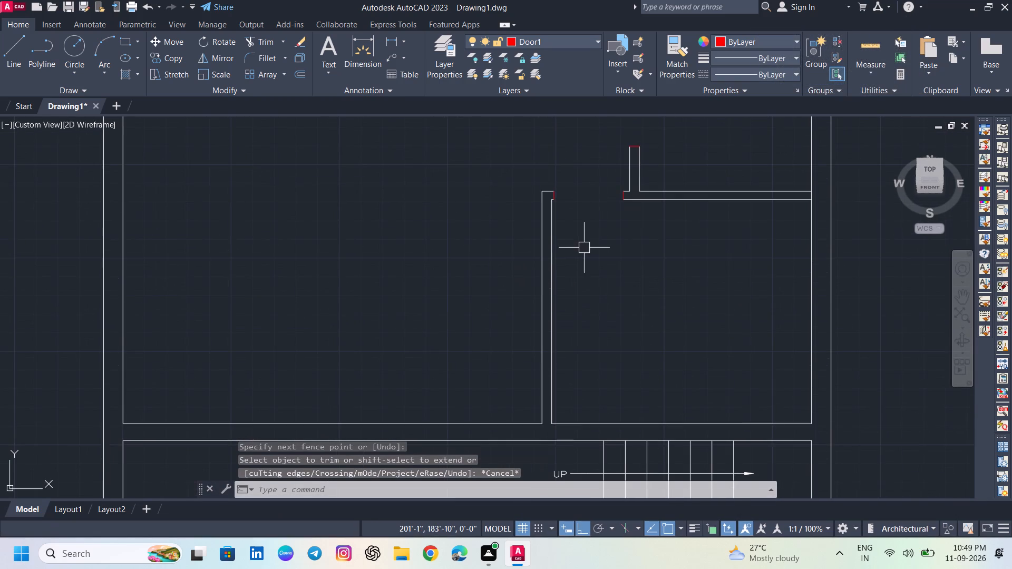
Draw a line 1' east from the west end of the staircase area's north wall, continuing straight north across that wall.
scroll(584, 248, "down", 1)
middle_click_drag(578, 277, 636, 252)
middle_click_drag(538, 340, 634, 322)
middle_click_drag(592, 329, 571, 330)
scroll(476, 329, "up", 1)
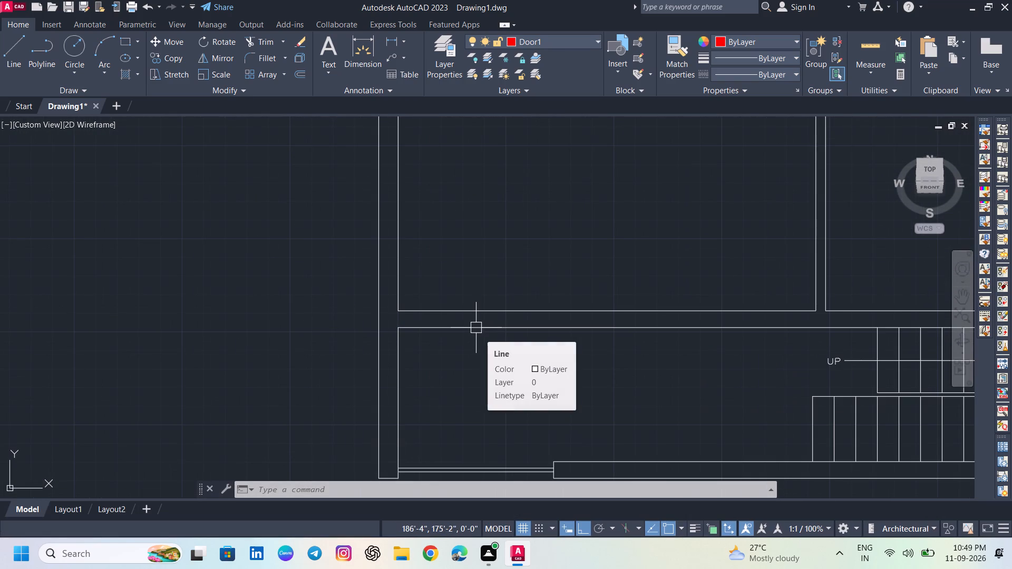
key("l")
key("Return")
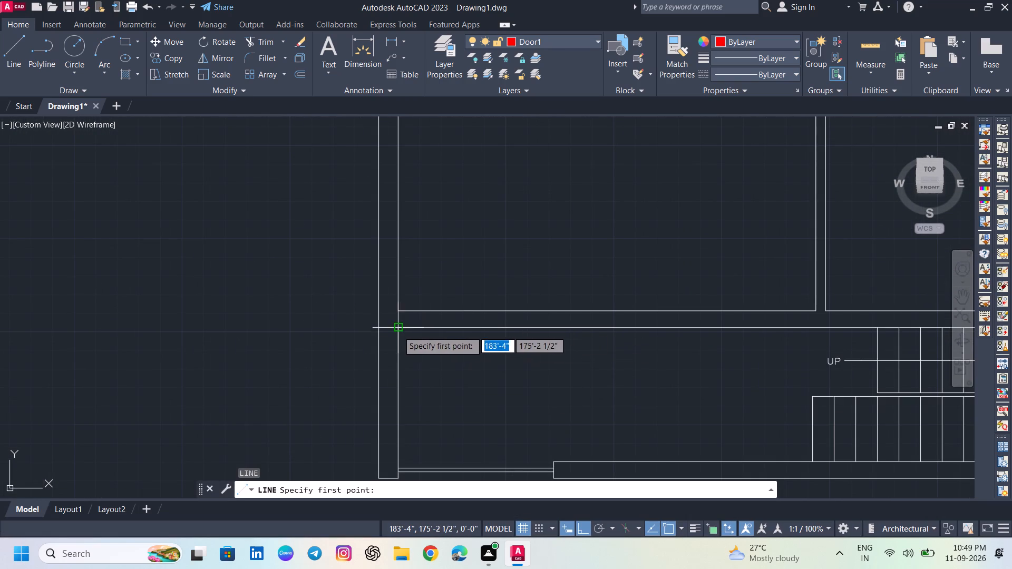
left_click(400, 330)
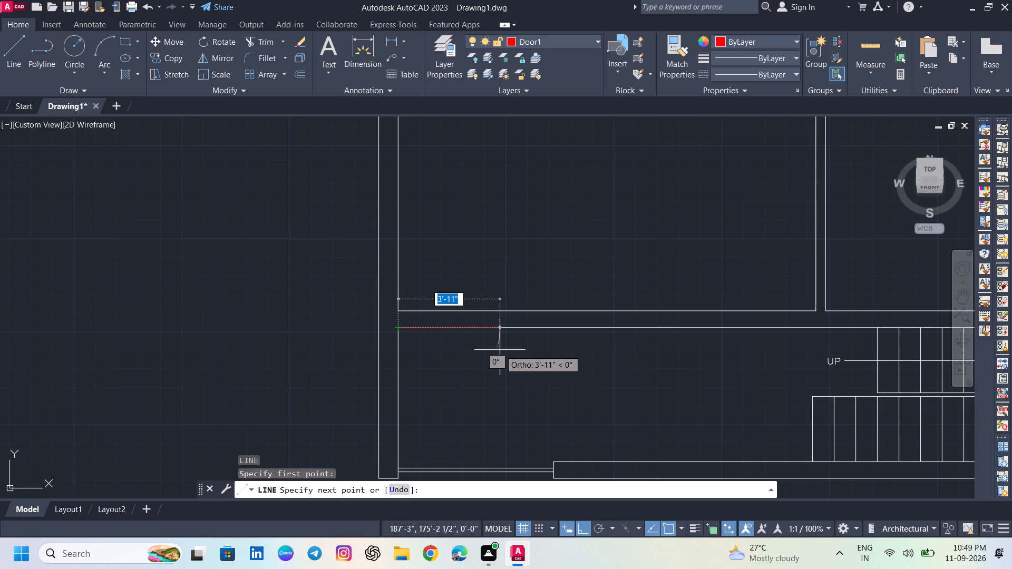
type("1'")
key("Return")
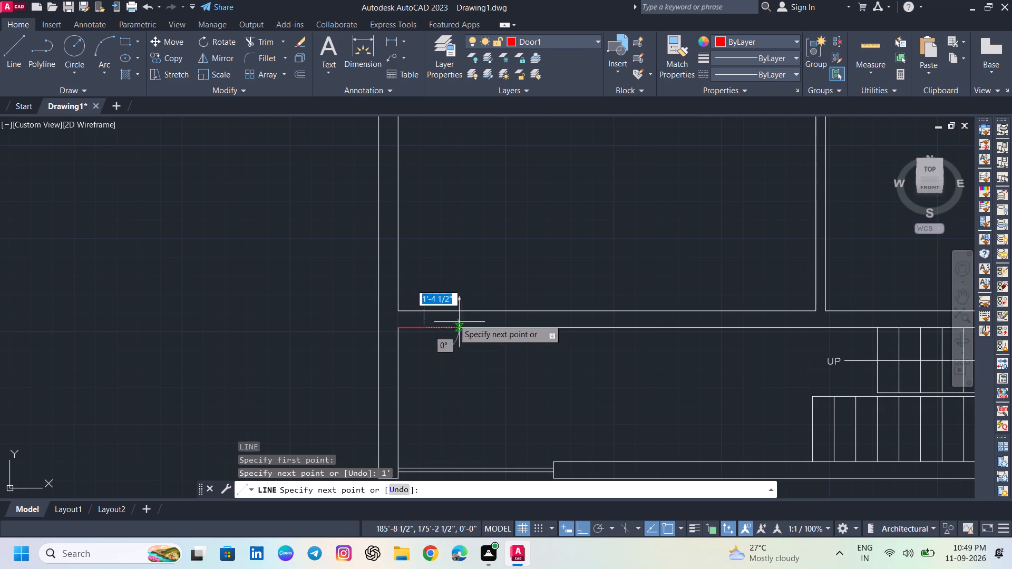
left_click(422, 310)
key("space")
Offset the short line across the staircase area's north wall 5' to the east.
key("o")
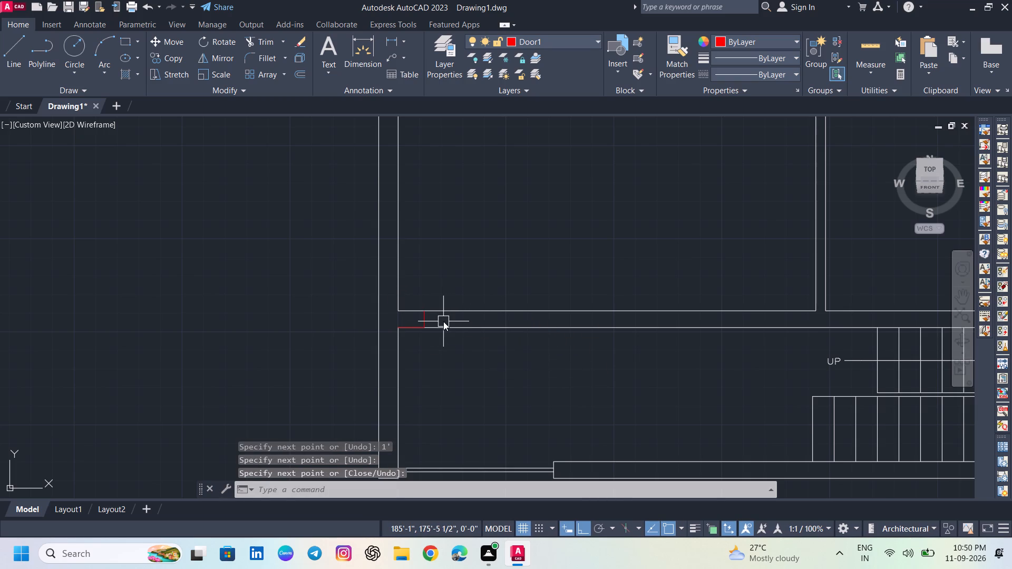
key("Return")
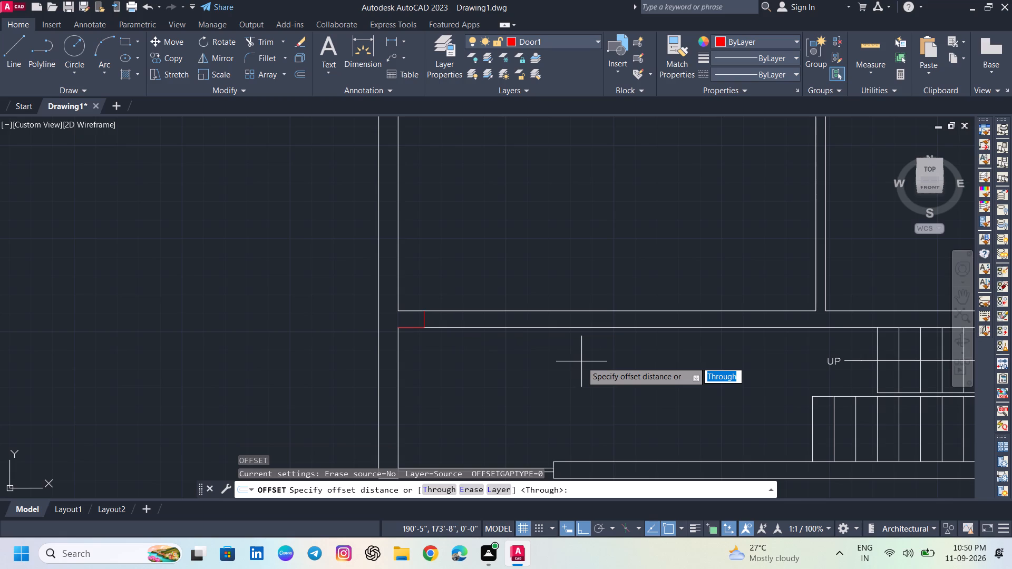
type("5'")
key("Return")
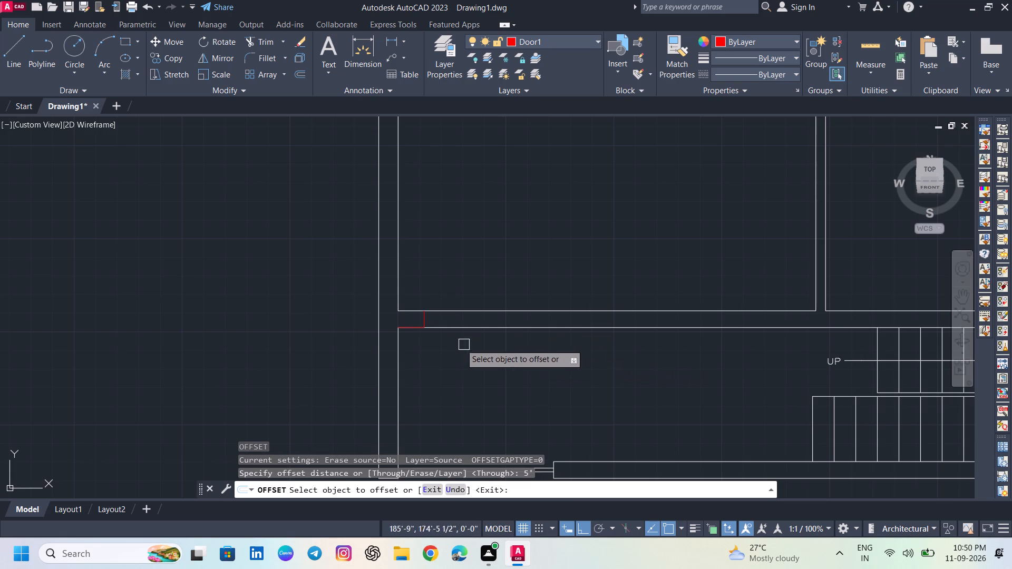
left_click(426, 319)
left_click(482, 321)
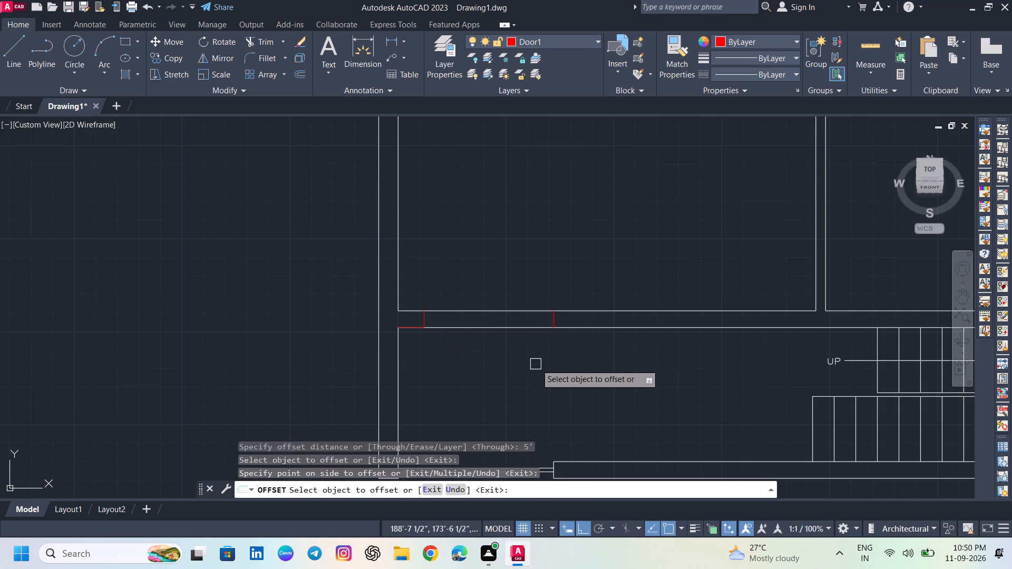
key("Escape")
Trim both wall lines between the two short door lines to open the 5' doorway north of the staircase area.
type("TR")
key("Return")
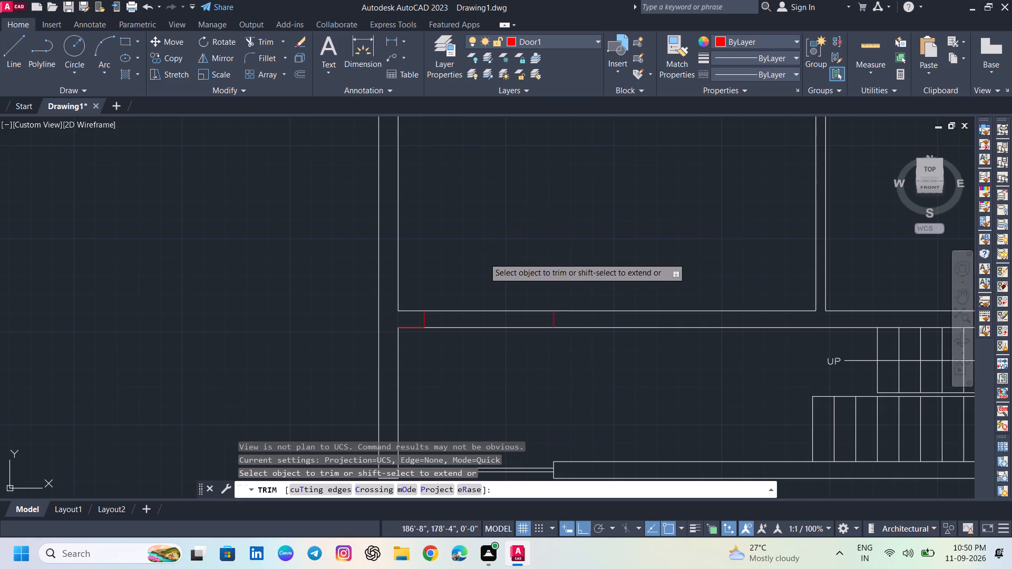
left_click(484, 258)
left_click(482, 392)
scroll(491, 361, "down", 2)
middle_click_drag(523, 359, 485, 405)
key("Escape")
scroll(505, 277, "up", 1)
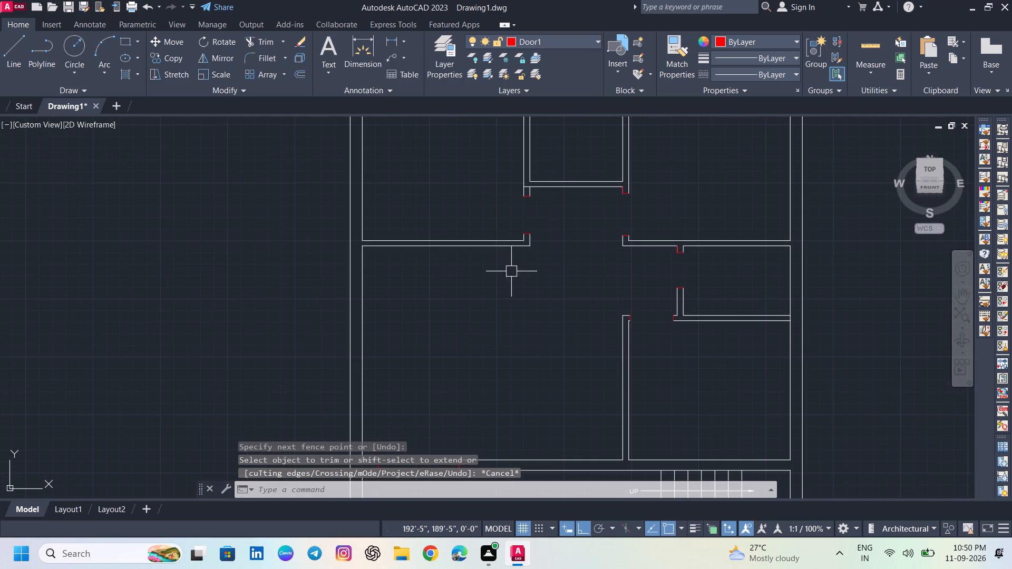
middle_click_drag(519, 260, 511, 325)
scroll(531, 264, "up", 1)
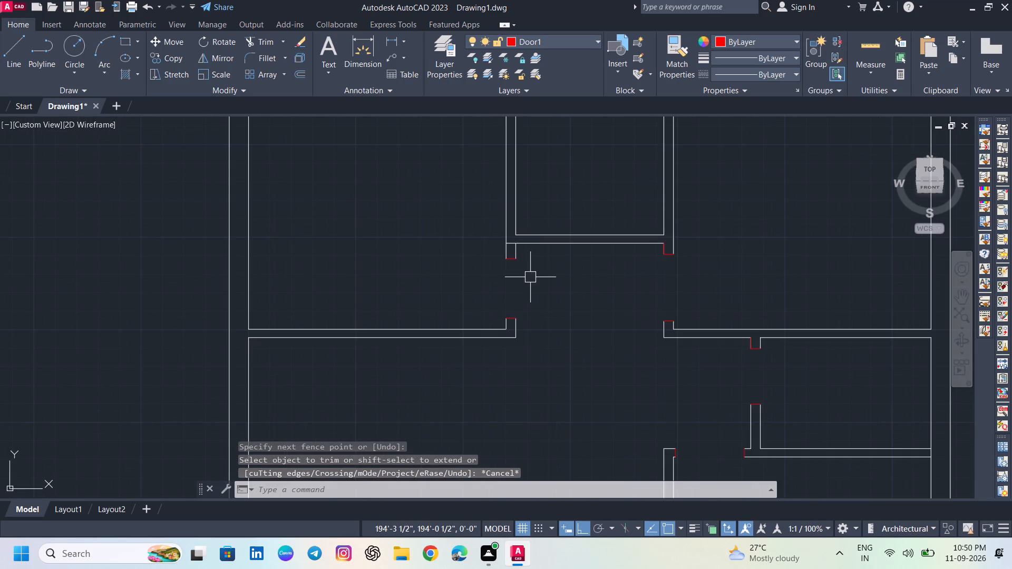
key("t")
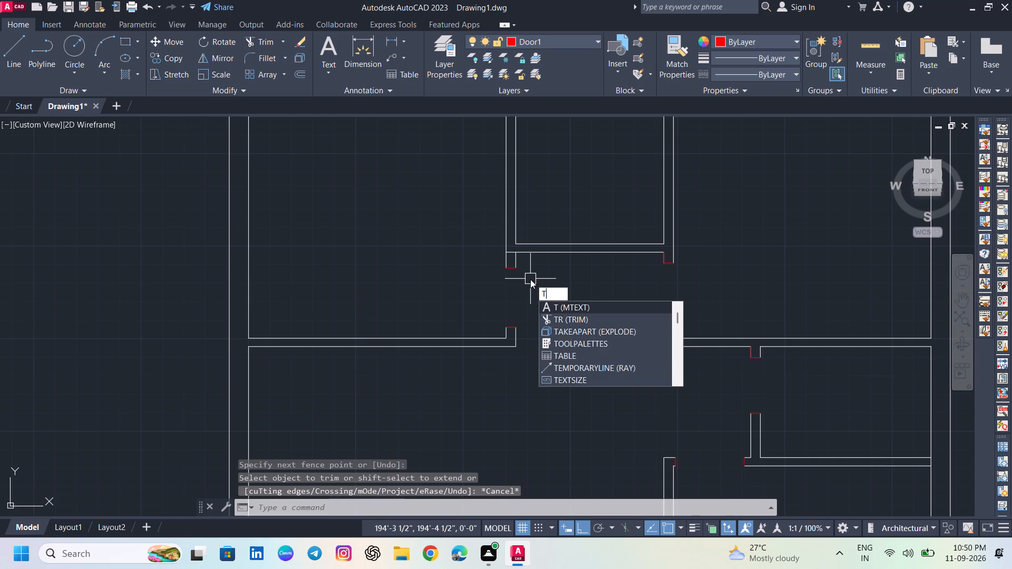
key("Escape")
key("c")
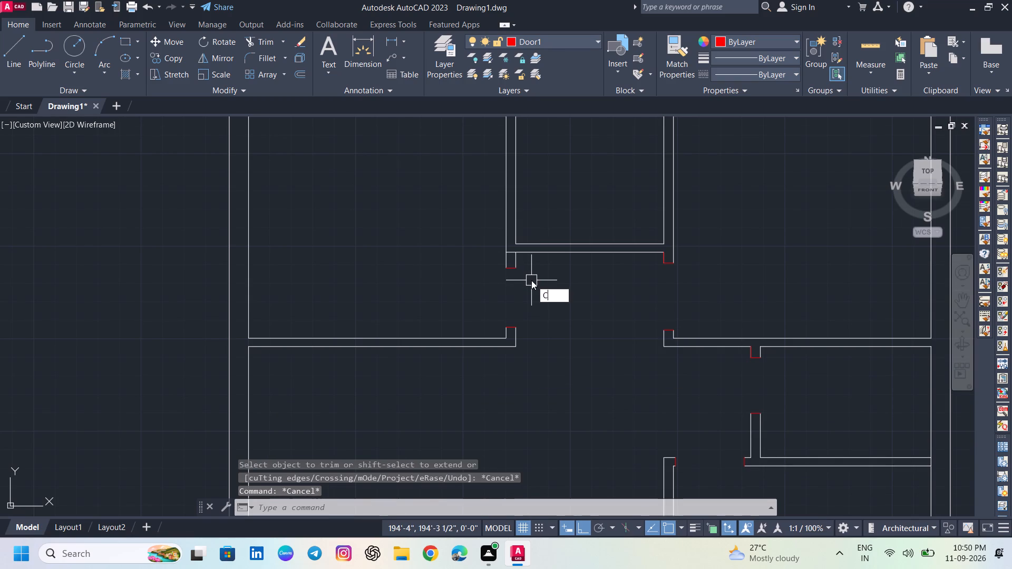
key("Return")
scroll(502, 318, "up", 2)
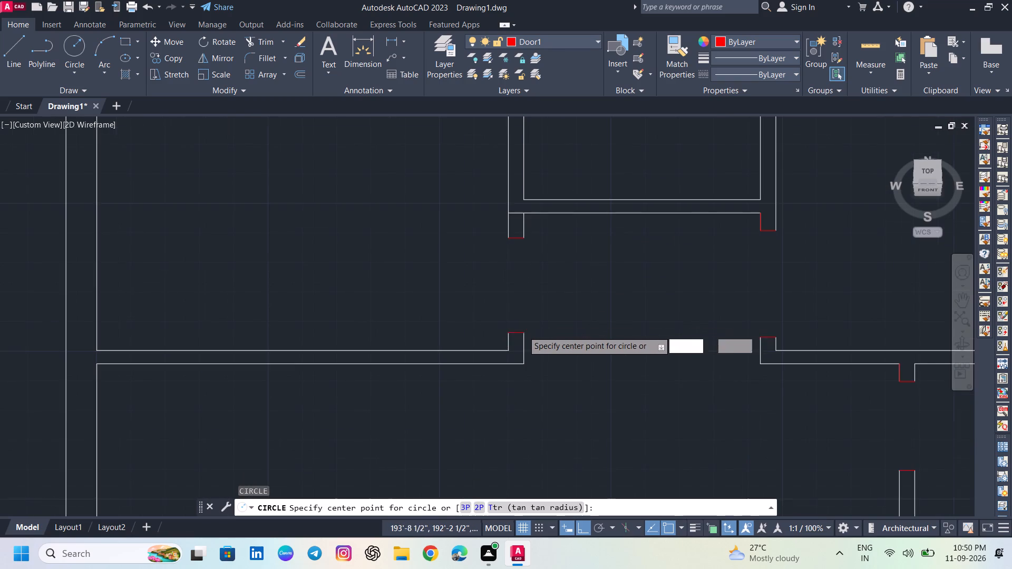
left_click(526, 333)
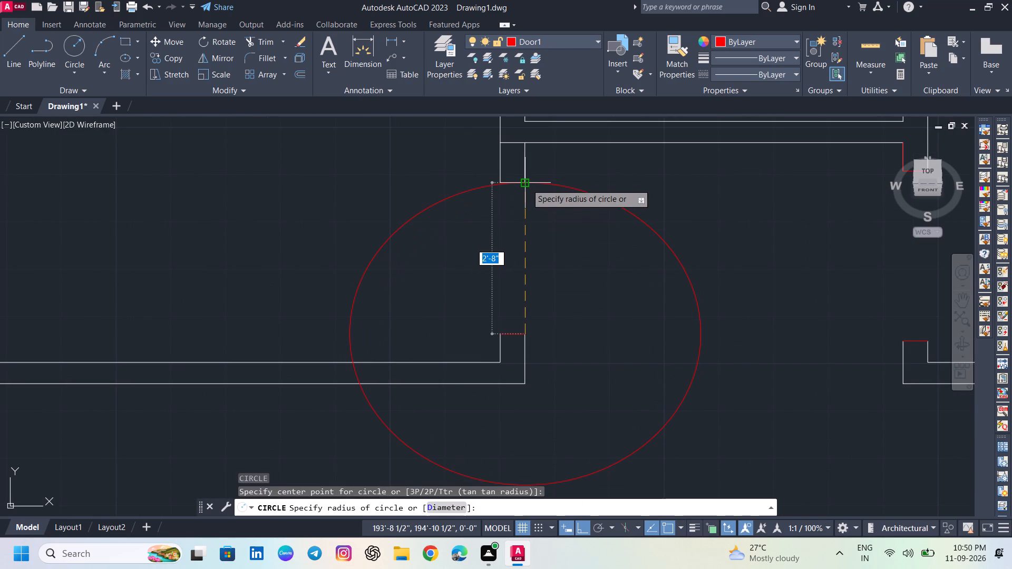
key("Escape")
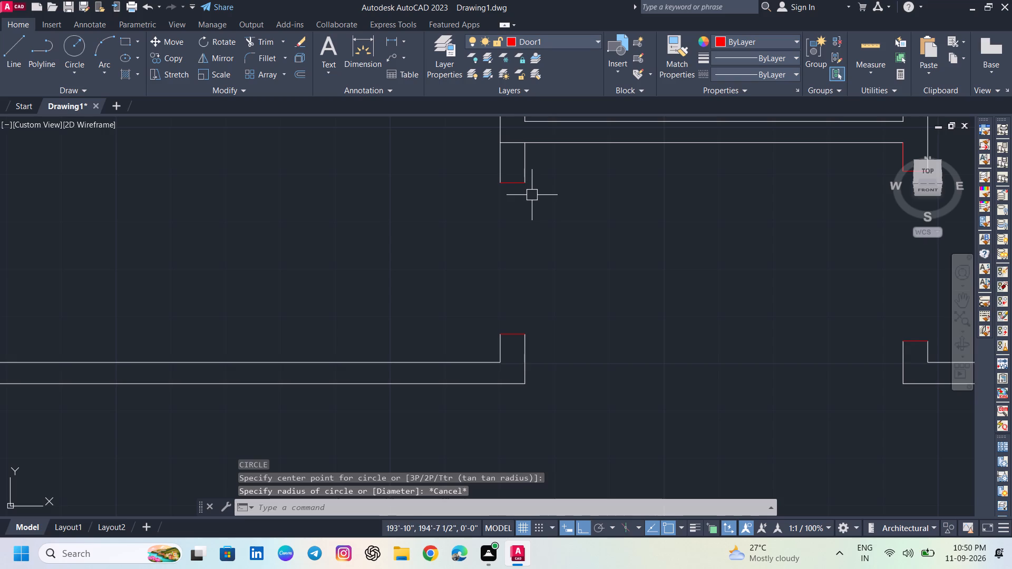
Draw a 2'-8" radius circle centred on the east end of the south jamb of the northwest room's doorway, reaching its north jamb.
key("c")
key("Return")
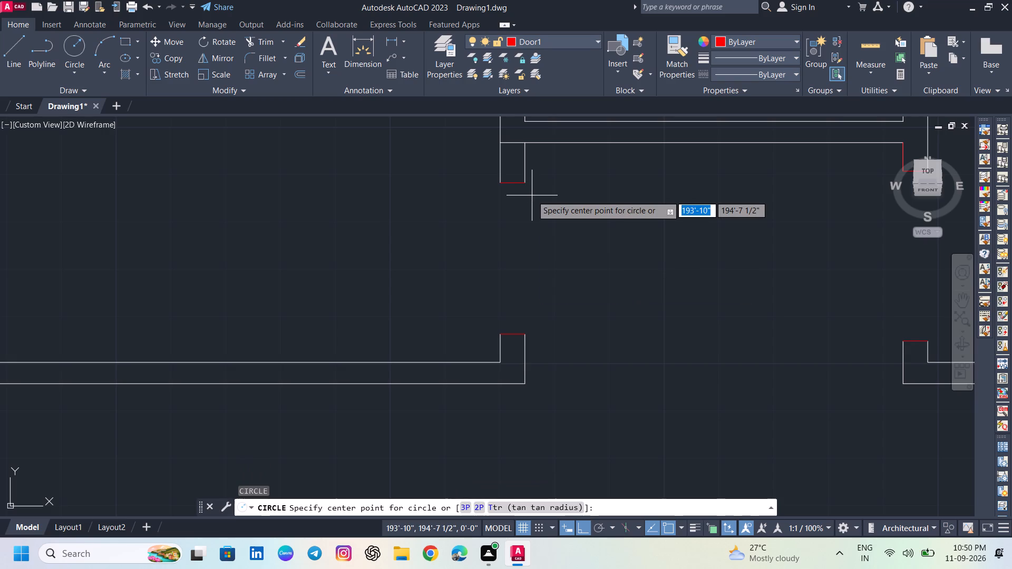
left_click(525, 333)
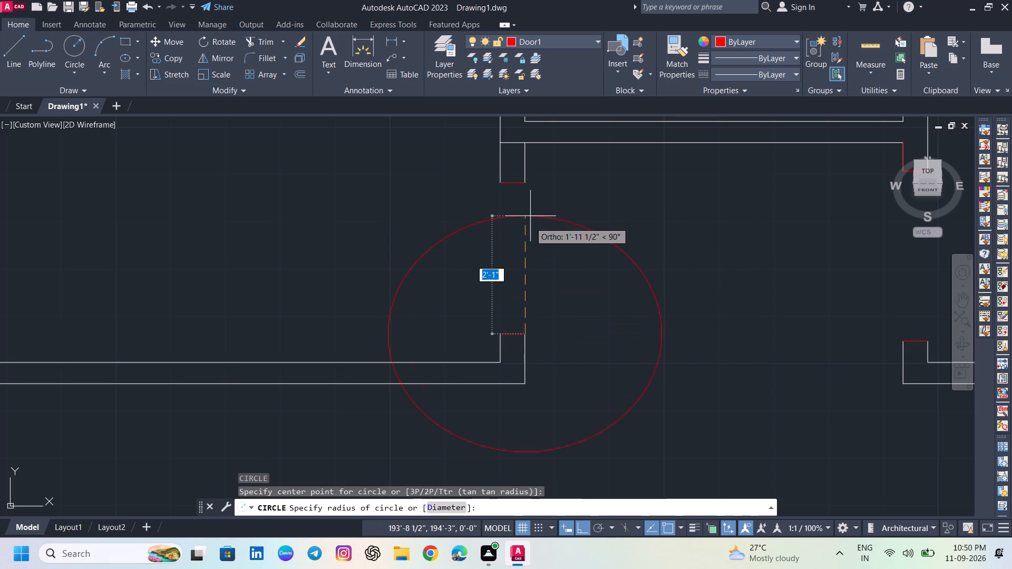
left_click(529, 180)
Draw a 3'-0" radius circle centred on the west end of the south jamb of the northeast room's doorway, reaching its north jamb.
scroll(530, 211, "down", 1)
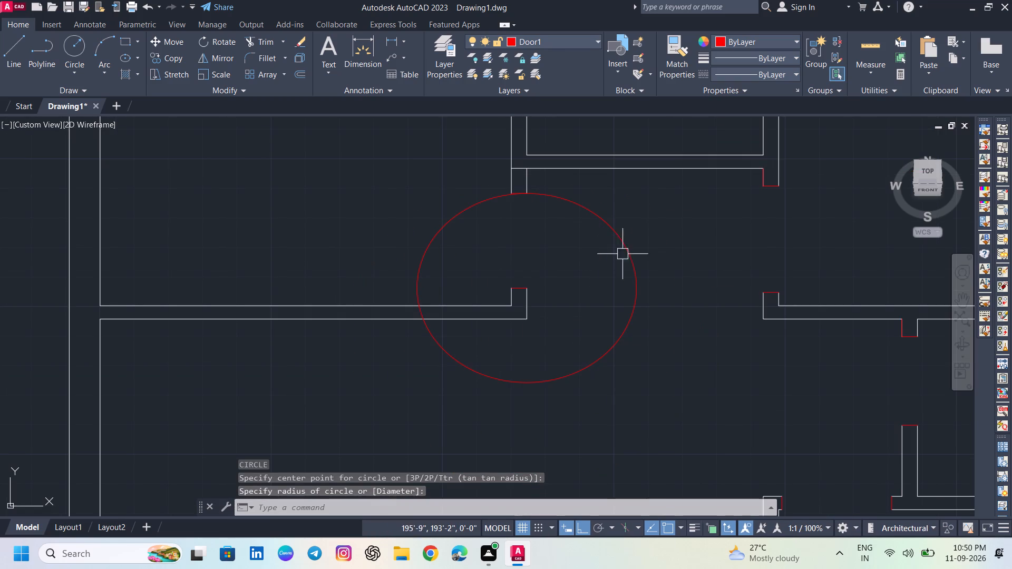
scroll(653, 263, "down", 2)
middle_click_drag(663, 280, 578, 274)
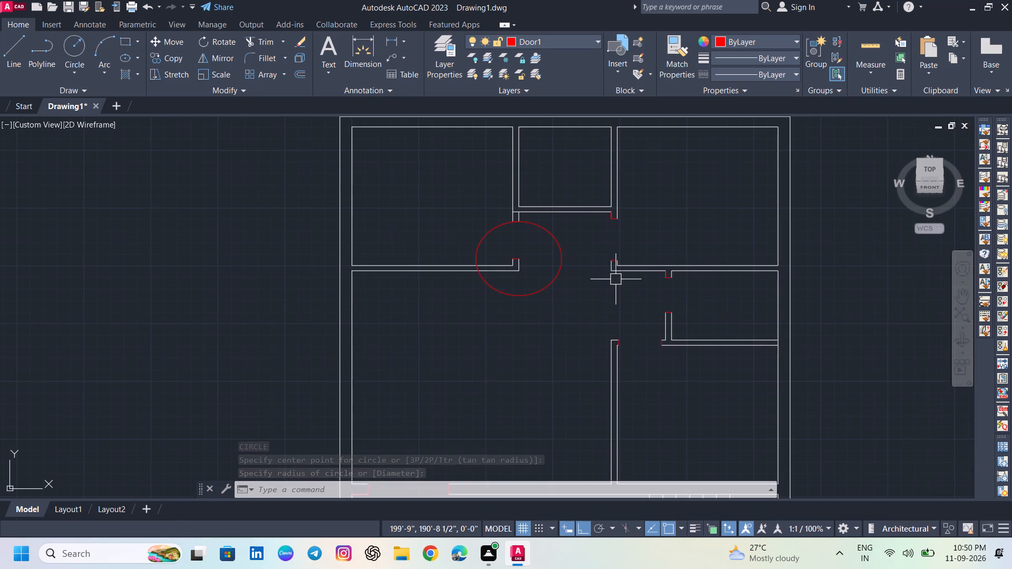
key("space")
scroll(616, 263, "up", 1)
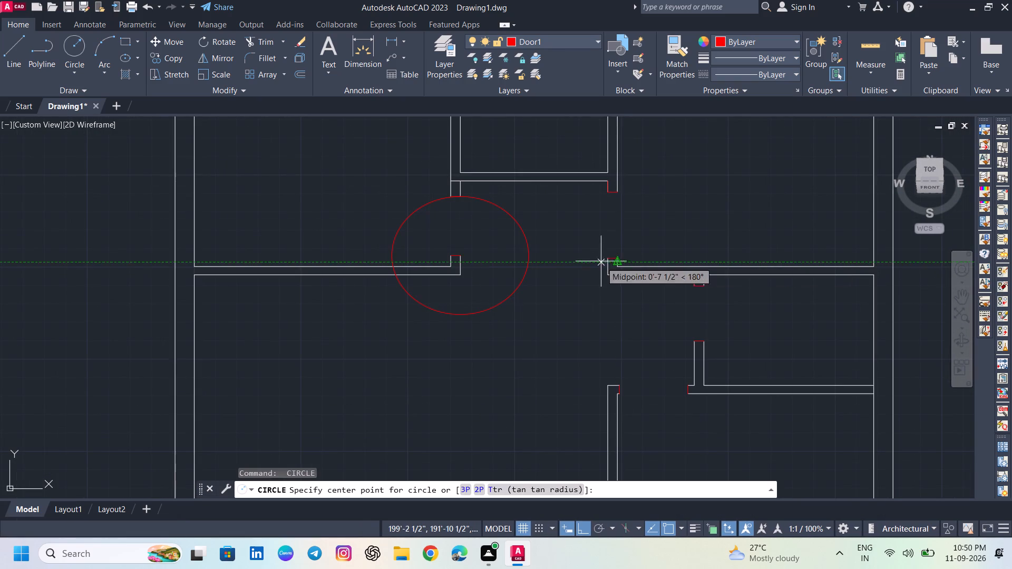
left_click(605, 258)
left_click(608, 192)
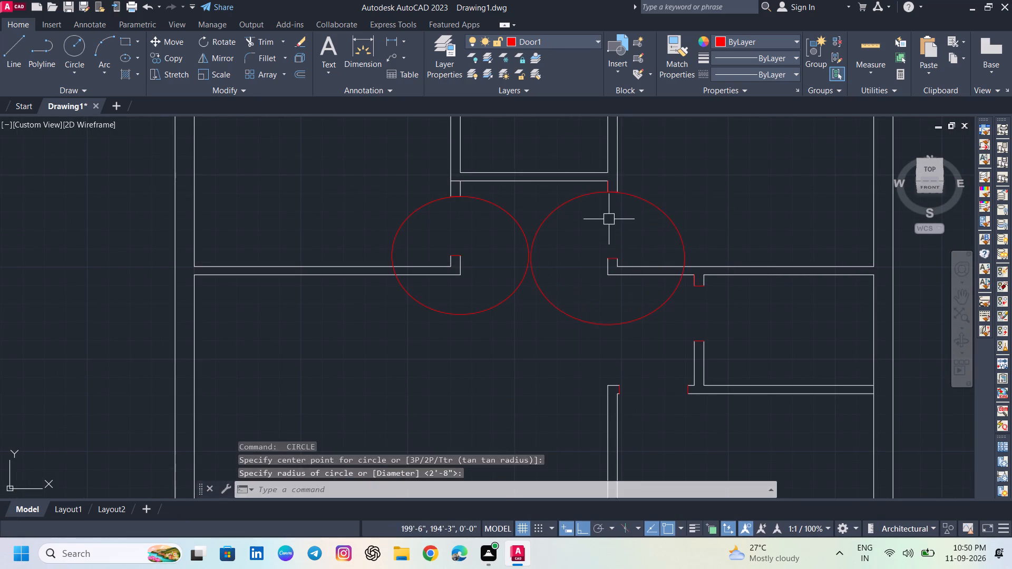
Draw a 2'-6" radius circle centred on the west end of the north jamb of the small east room's doorway, reaching its south jamb.
scroll(609, 238, "down", 1)
middle_click_drag(627, 268, 597, 213)
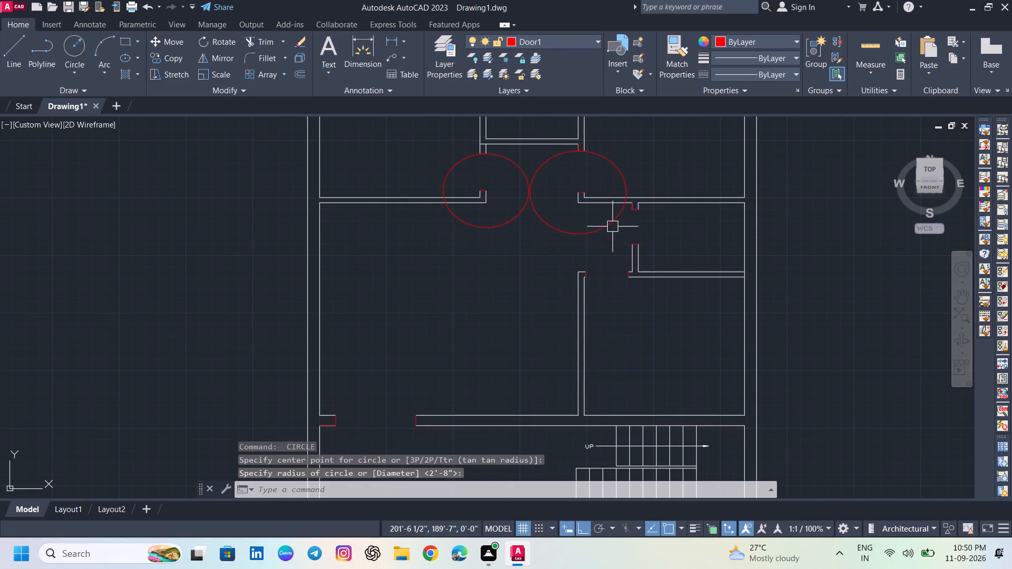
middle_click_drag(613, 227, 582, 247)
middle_click_drag(581, 231, 581, 232)
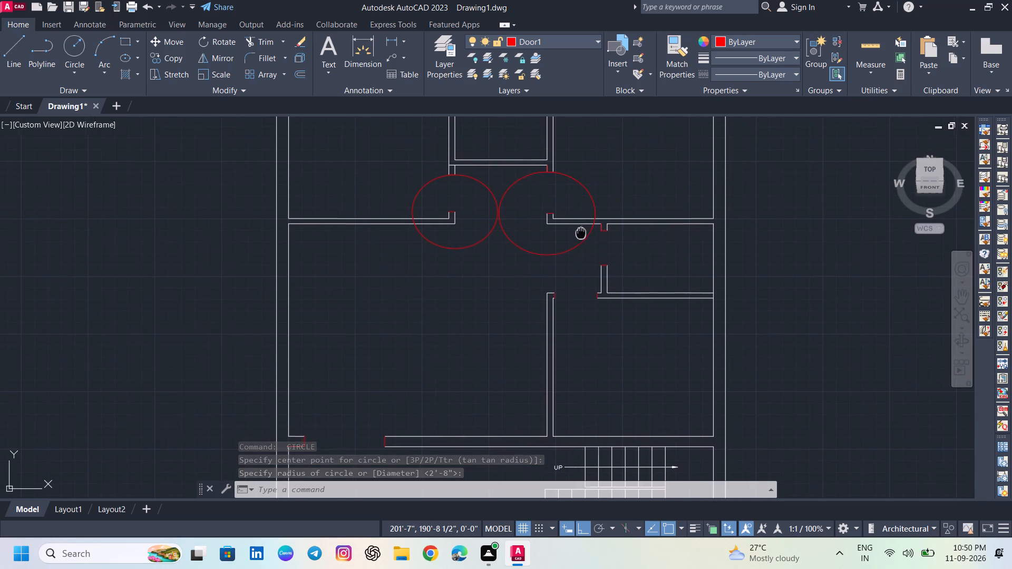
middle_click_drag(581, 232, 562, 232)
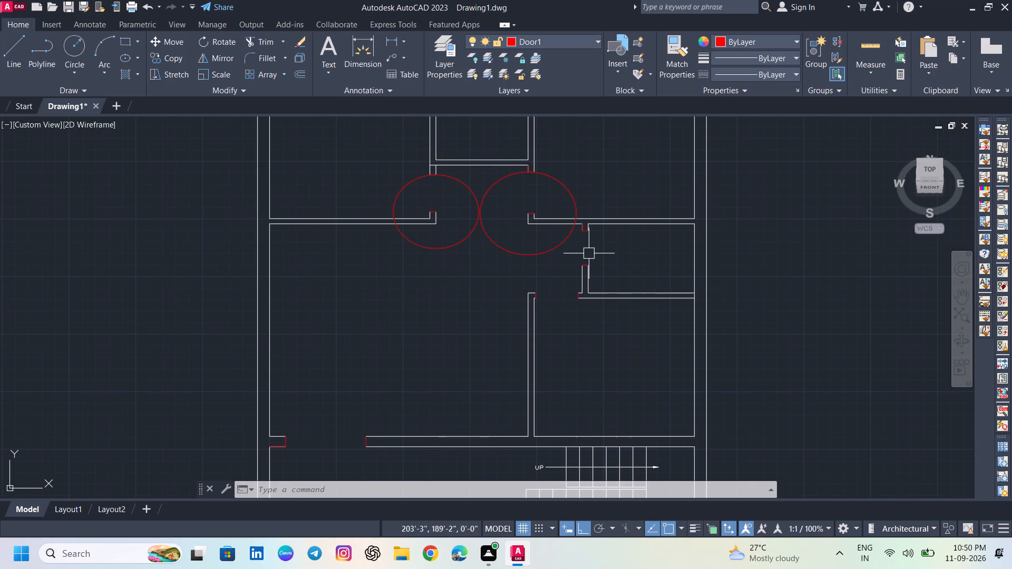
key("space")
scroll(587, 249, "up", 2)
left_click(573, 204)
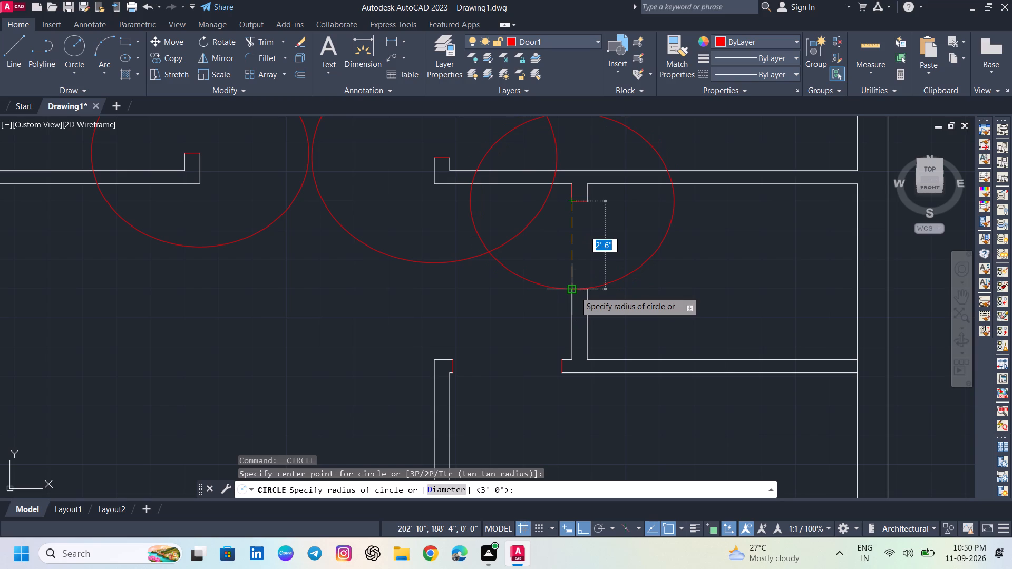
left_click(575, 291)
Draw a 2'-8" radius circle centred on the north end of the west jamb of the doorway into the room above the staircase.
scroll(580, 282, "down", 1)
middle_click_drag(581, 296, 567, 230)
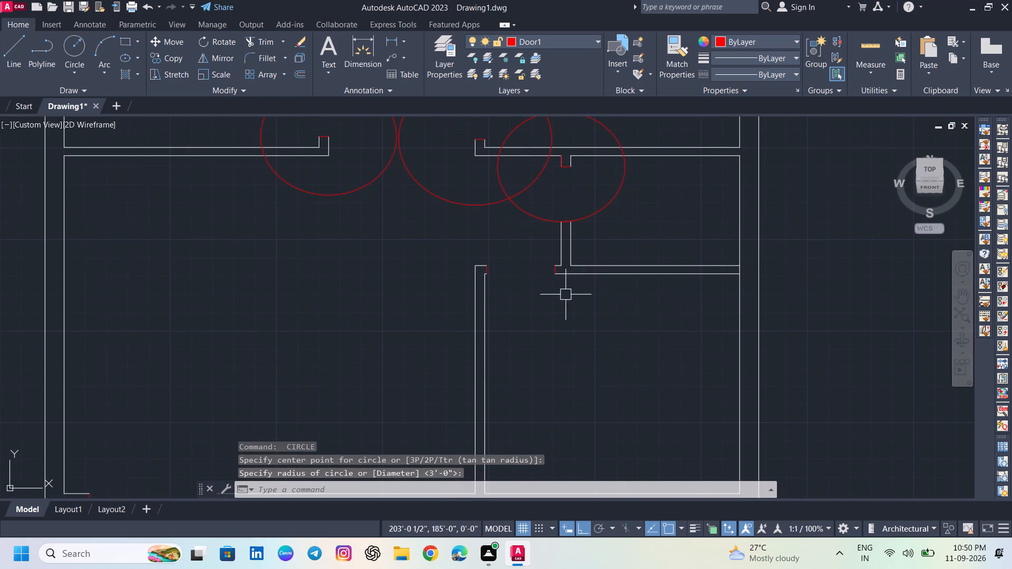
key("space")
left_click(486, 265)
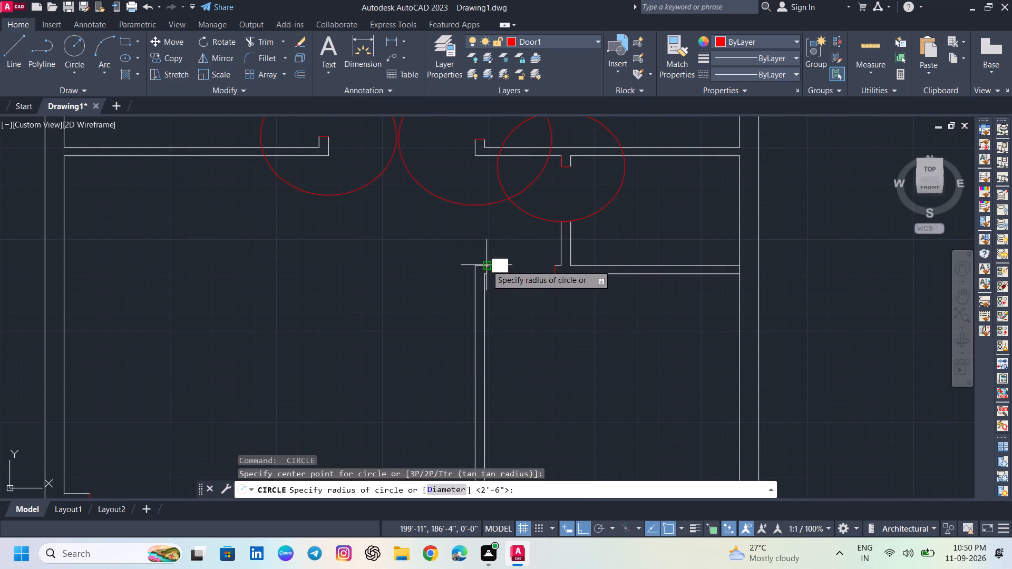
left_click(551, 265)
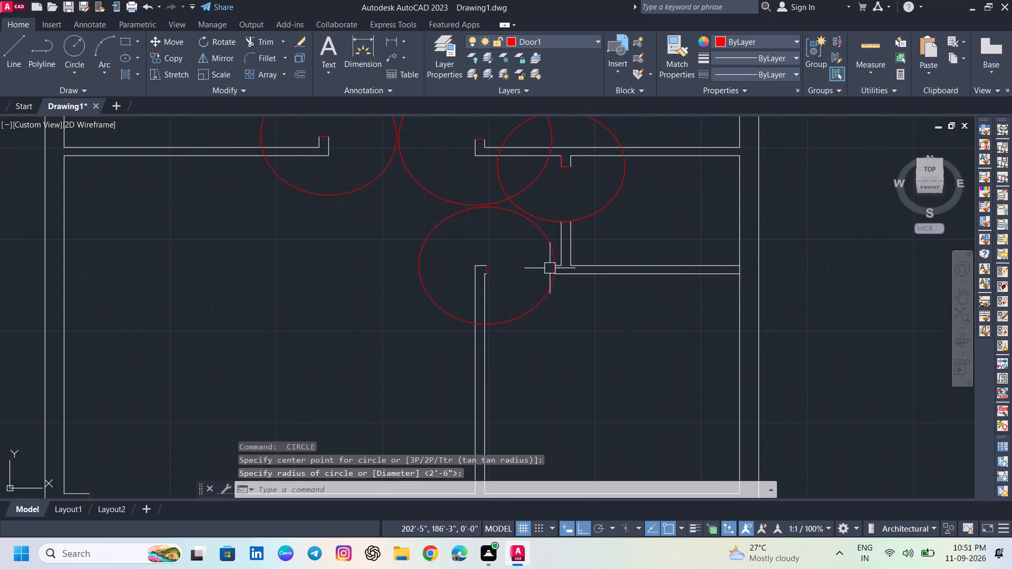
Draw a 5' radius circle centred on the south end of the west jamb of the wide doorway north of the staircase area.
scroll(538, 281, "down", 2)
middle_click_drag(531, 295, 523, 235)
scroll(523, 235, "up", 1)
middle_click_drag(385, 298, 482, 264)
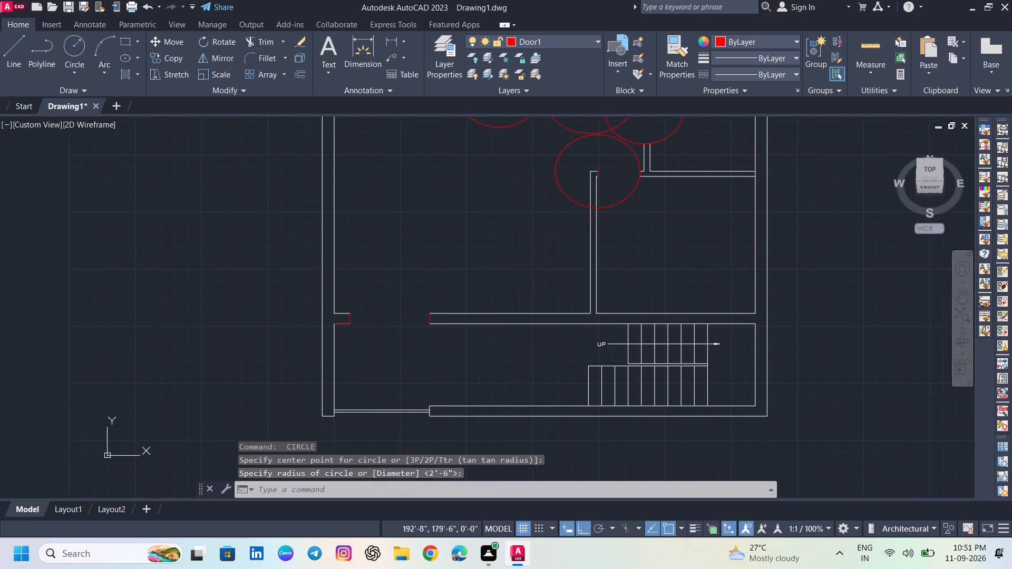
key("space")
left_click(352, 323)
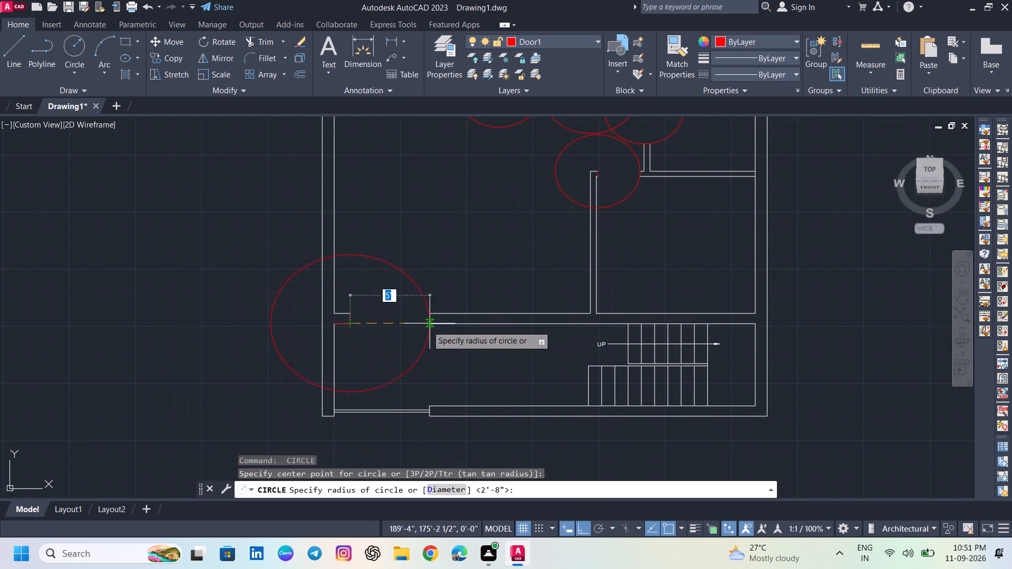
left_click(429, 326)
Trim the stray line crossing the partition wall at the west end of the north middle room's south wall.
scroll(441, 321, "down", 2)
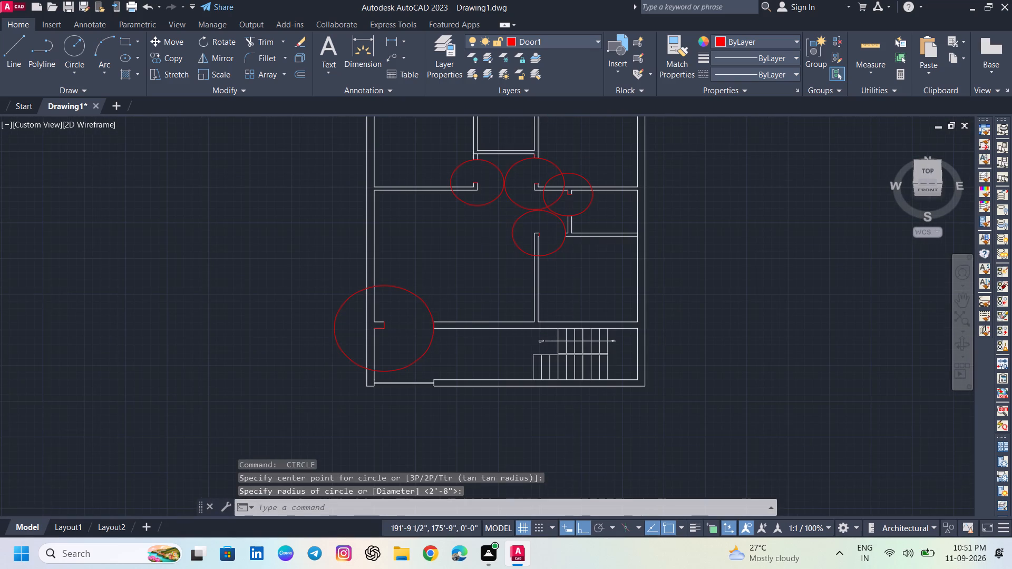
middle_click_drag(461, 301, 468, 324)
scroll(490, 241, "up", 2)
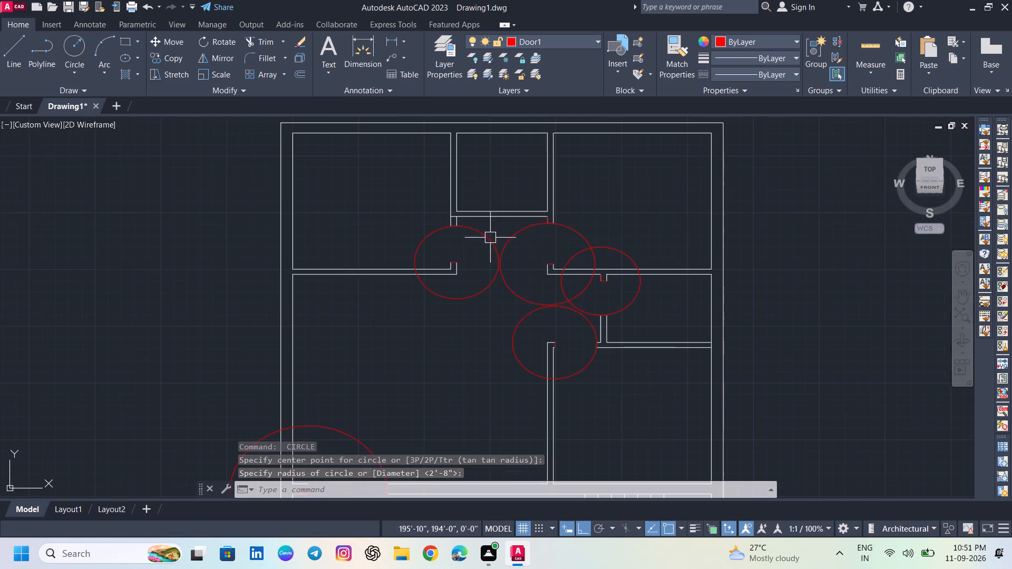
scroll(492, 218, "up", 2)
scroll(419, 229, "up", 1)
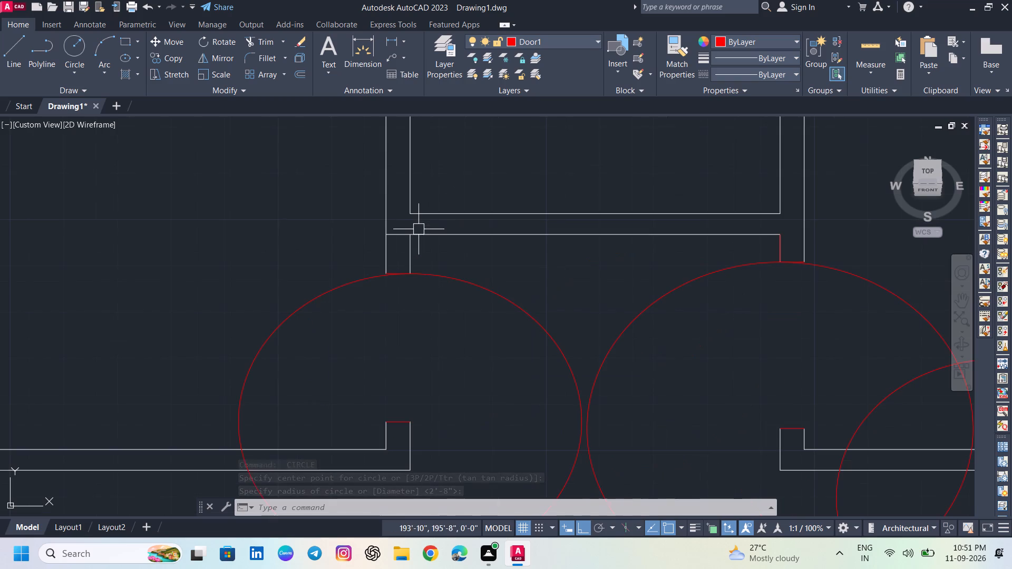
type("TR")
key("Return")
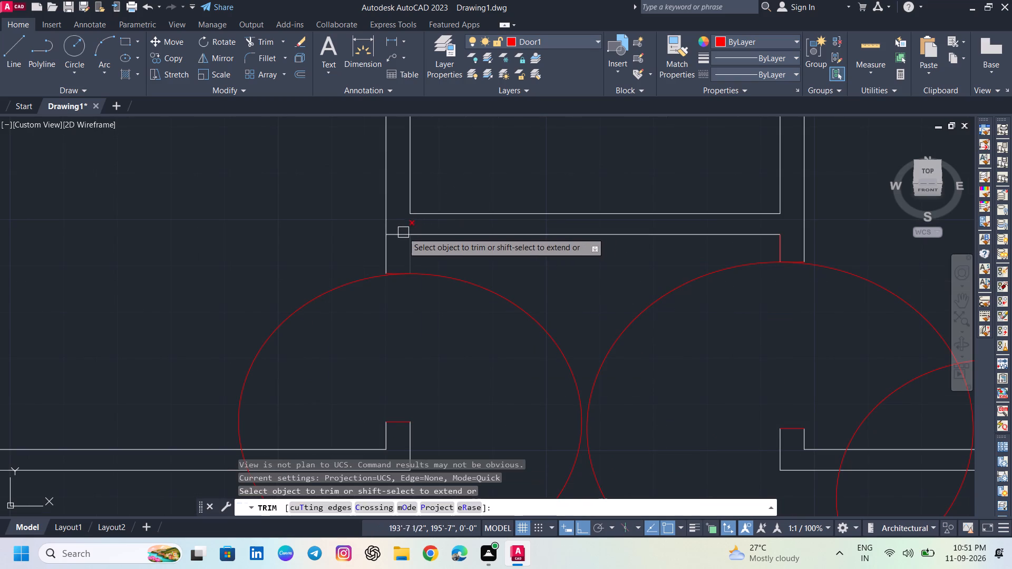
left_click(400, 233)
key("Escape")
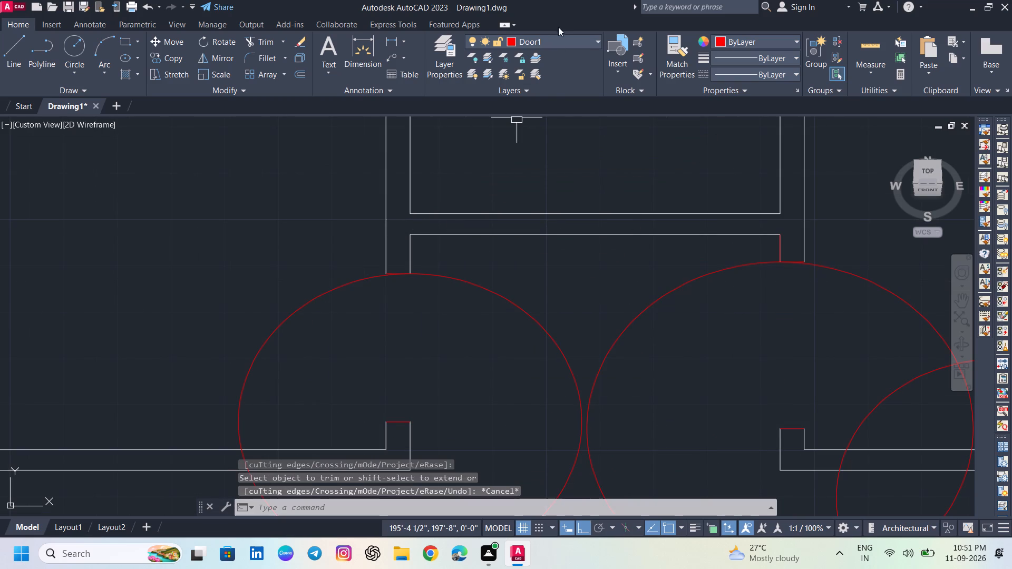
On layer 0, draw a jamb line across the north middle room's south wall, 6" east of its southwest inner corner.
left_click(511, 212)
left_click(535, 59)
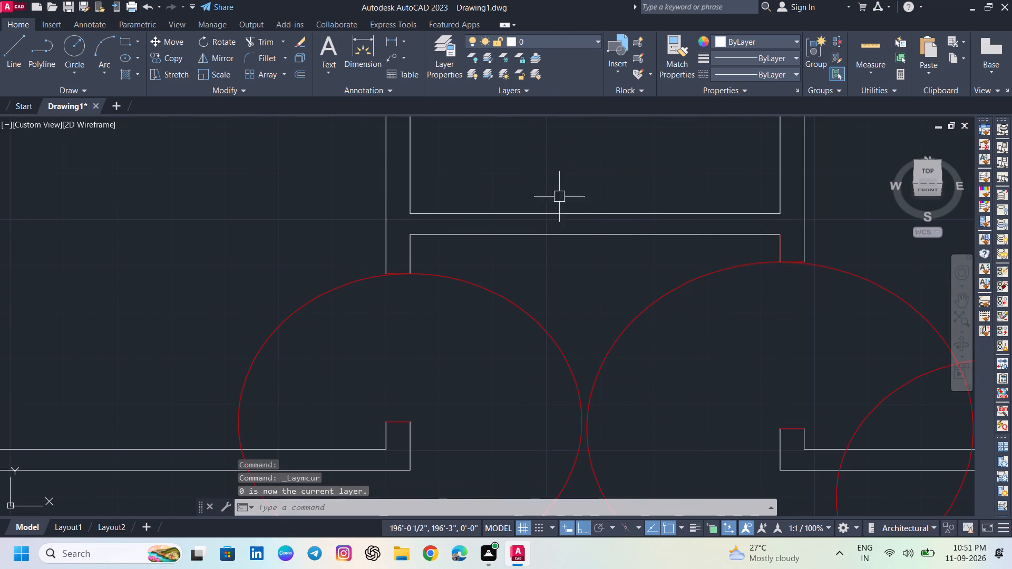
scroll(511, 224, "down", 1)
middle_click_drag(511, 237, 511, 272)
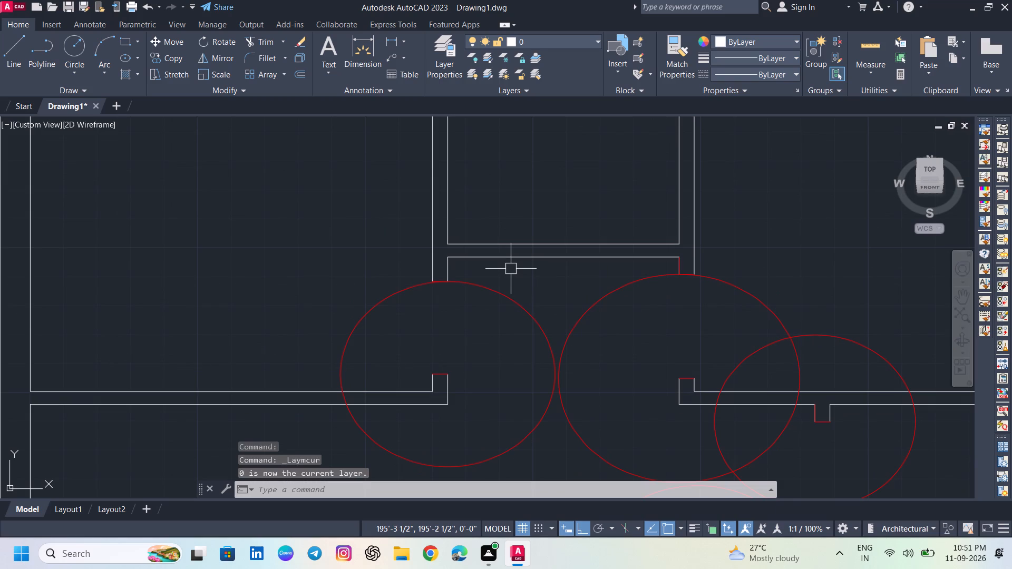
key("l")
key("Return")
scroll(476, 260, "up", 1)
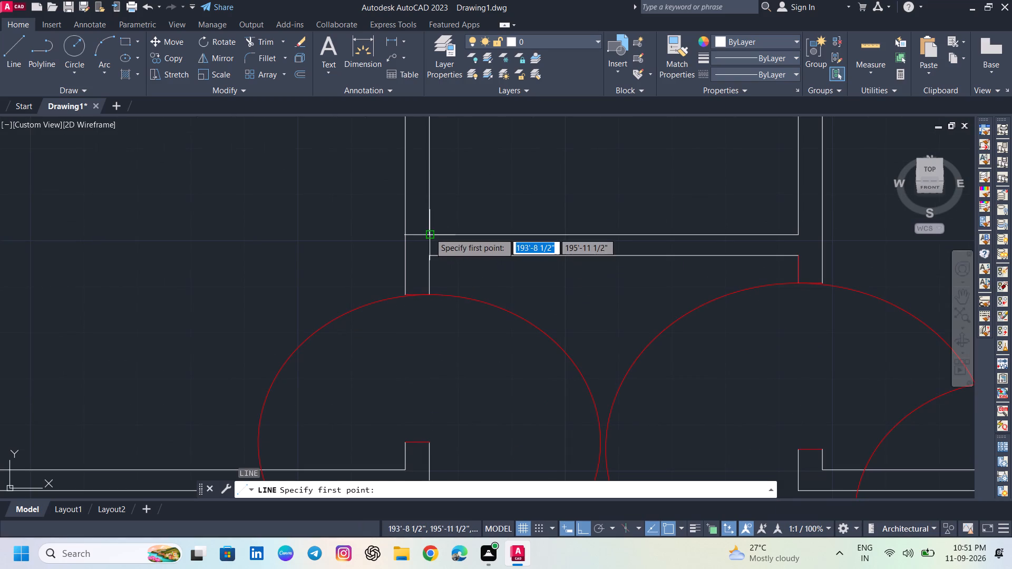
left_click(430, 232)
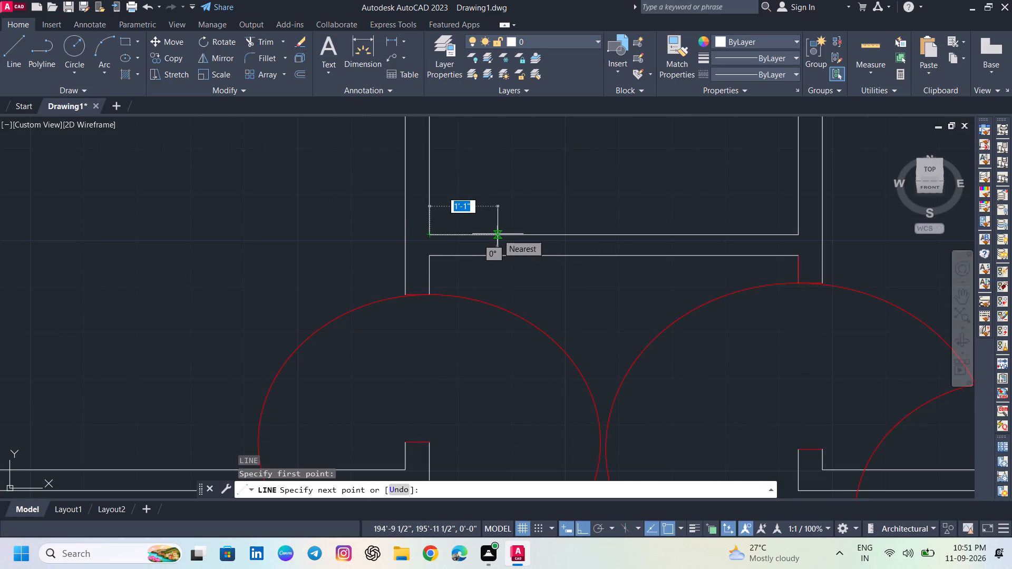
type("6\"")
key("Return")
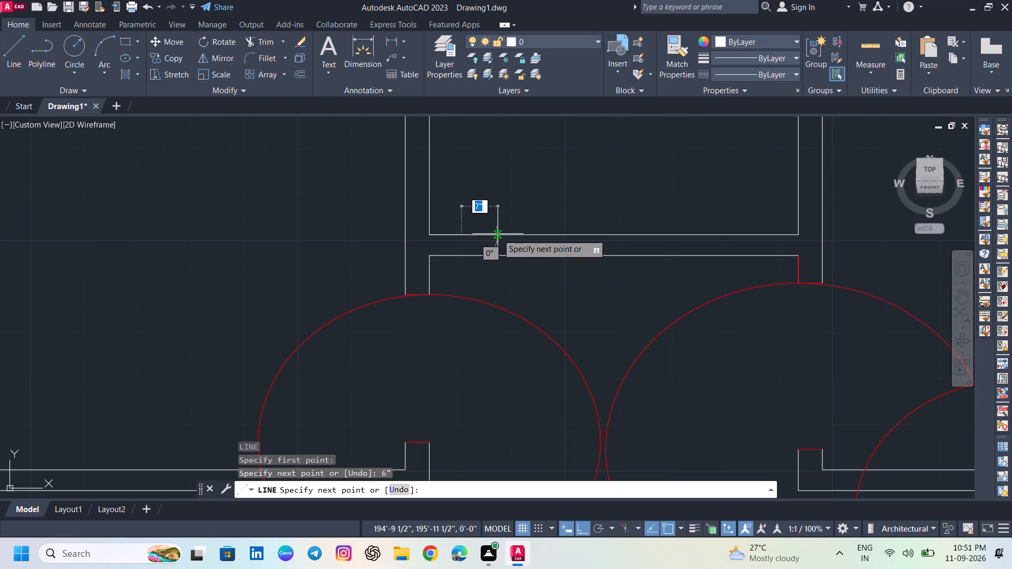
left_click(462, 252)
key("space")
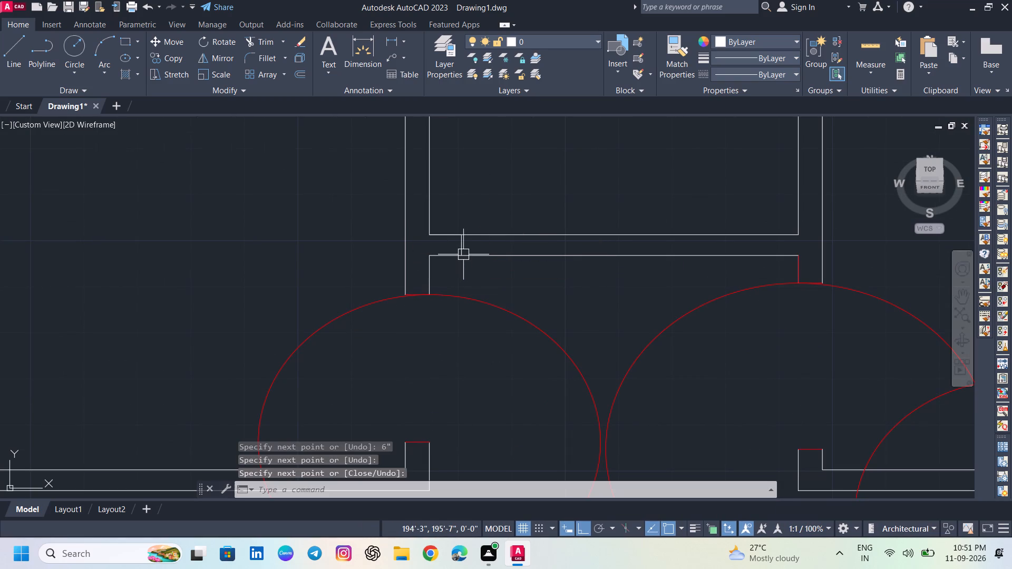
Offset the new jamb line 2'6" to the east to mark the other side of the doorway.
type("O")
key("Return")
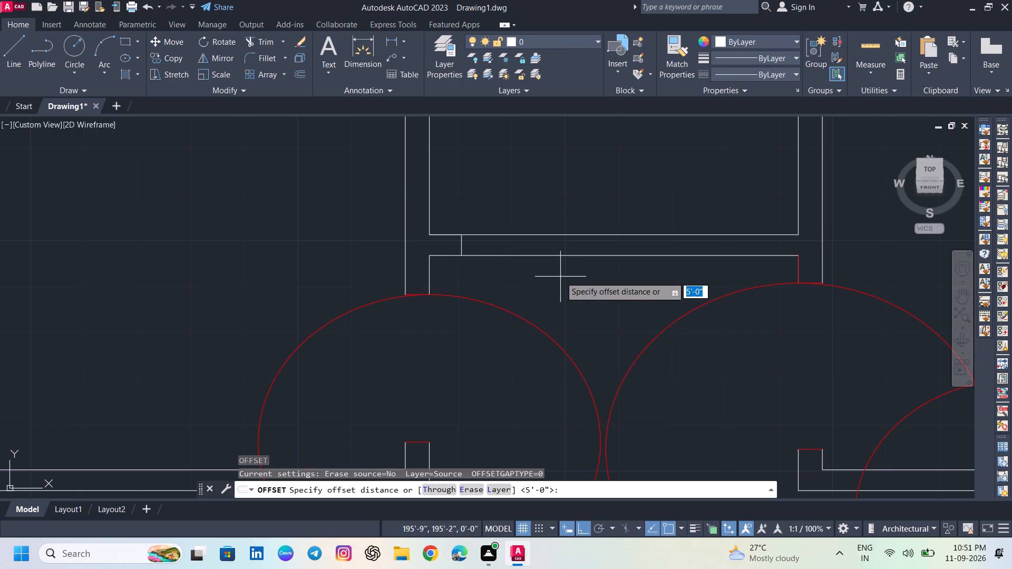
type("2'6")
key("shift+quotedbl")
key("Return")
left_click_drag(459, 244, 468, 246)
left_click(517, 247)
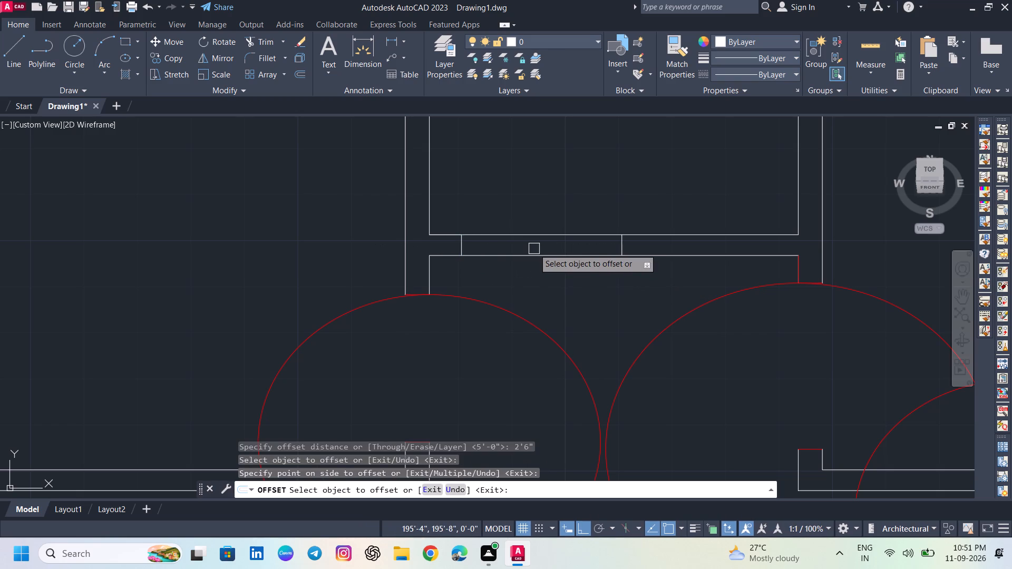
key("Escape")
Trim both wall lines between the two jambs to open the north middle room's doorway.
type("TR")
key("Return")
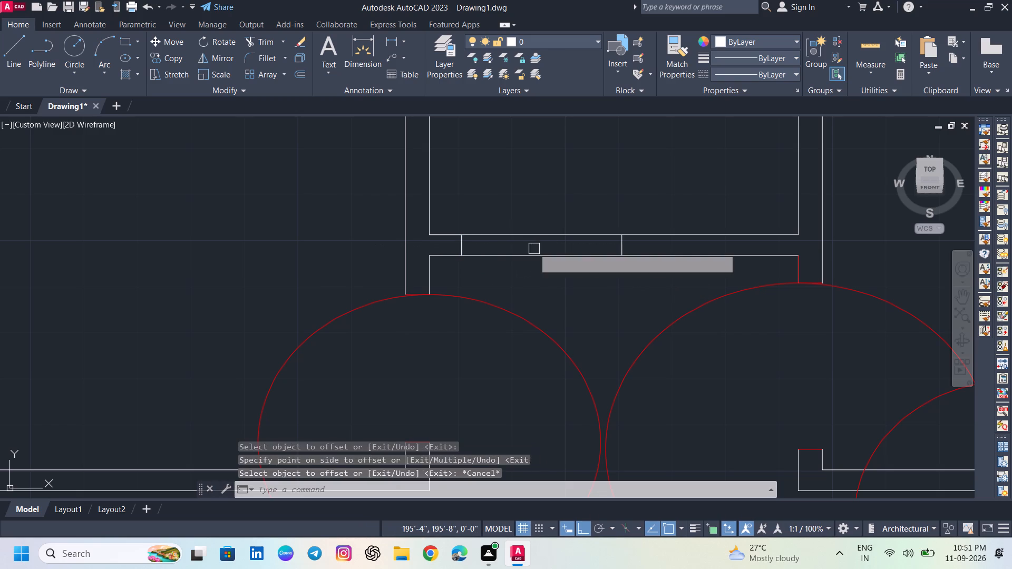
left_click_drag(548, 284, 548, 274)
left_click(551, 210)
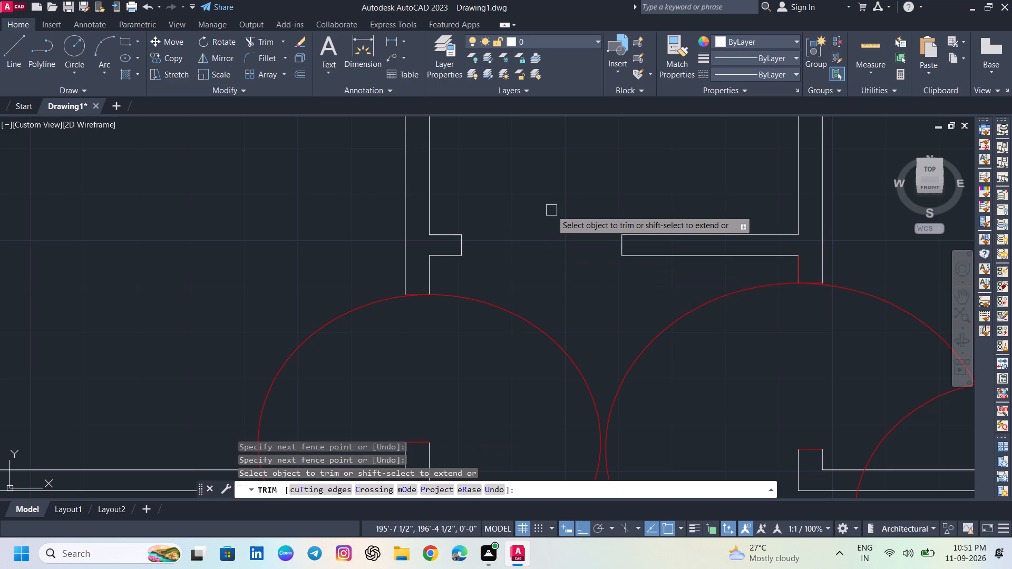
key("Escape")
On layer Door1, draw a 2'-6" radius circle centred on the south end of the new doorway's west jamb, reaching its east jamb.
scroll(547, 216, "down", 1)
middle_click_drag(546, 244, 489, 251)
scroll(502, 244, "up", 1)
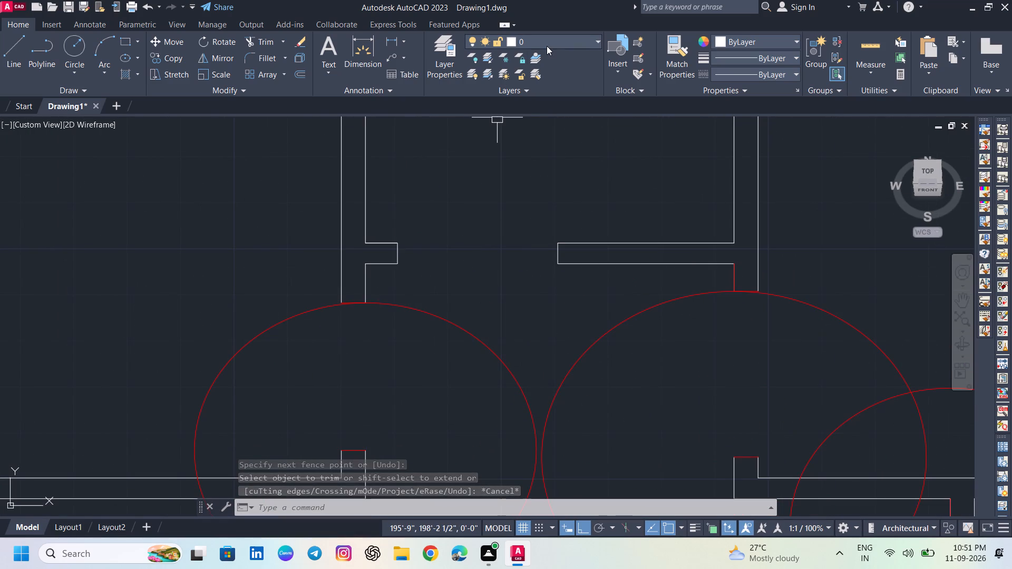
left_click(477, 333)
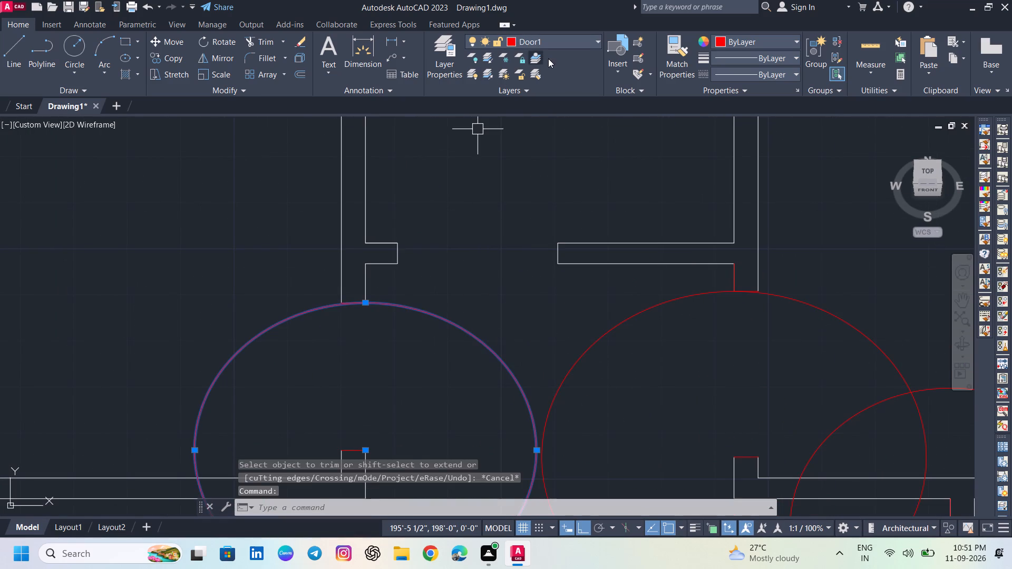
left_click(537, 57)
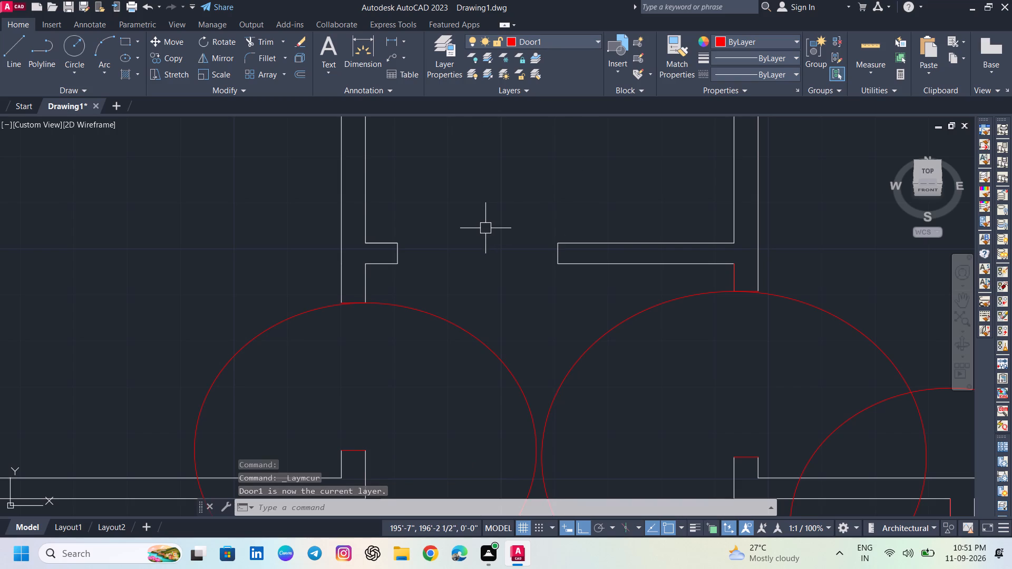
key("c")
key("Return")
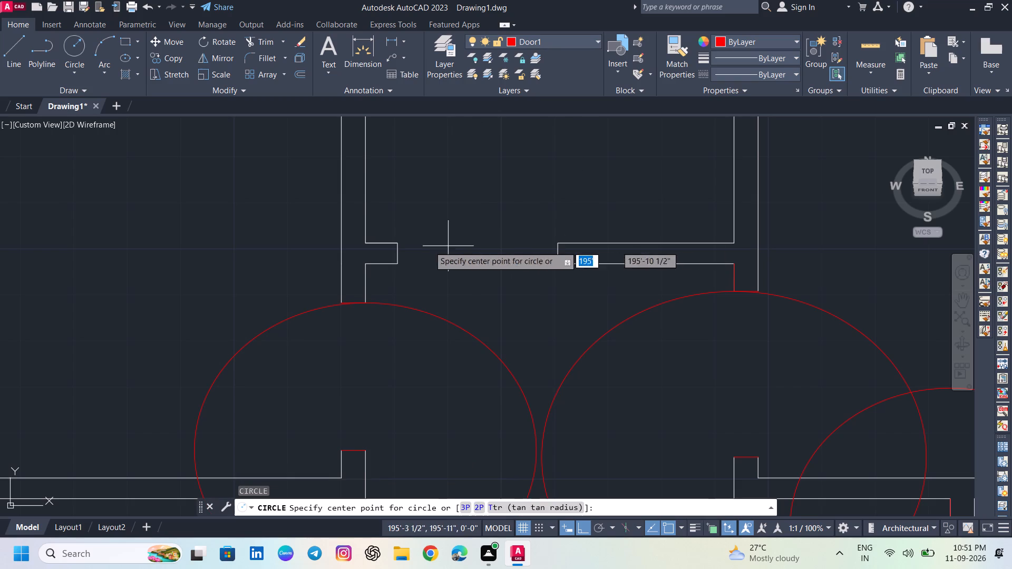
left_click(398, 266)
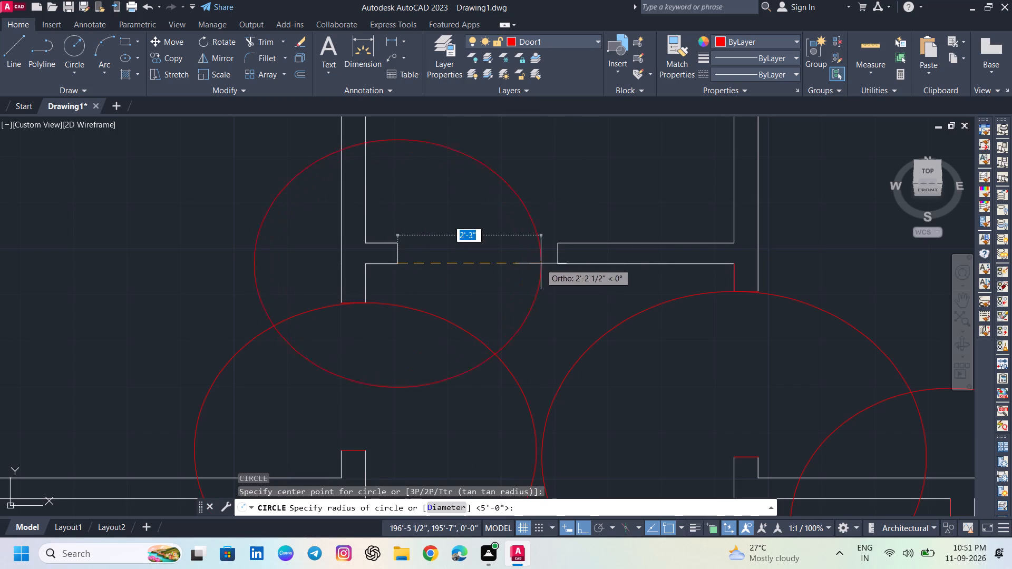
left_click(557, 263)
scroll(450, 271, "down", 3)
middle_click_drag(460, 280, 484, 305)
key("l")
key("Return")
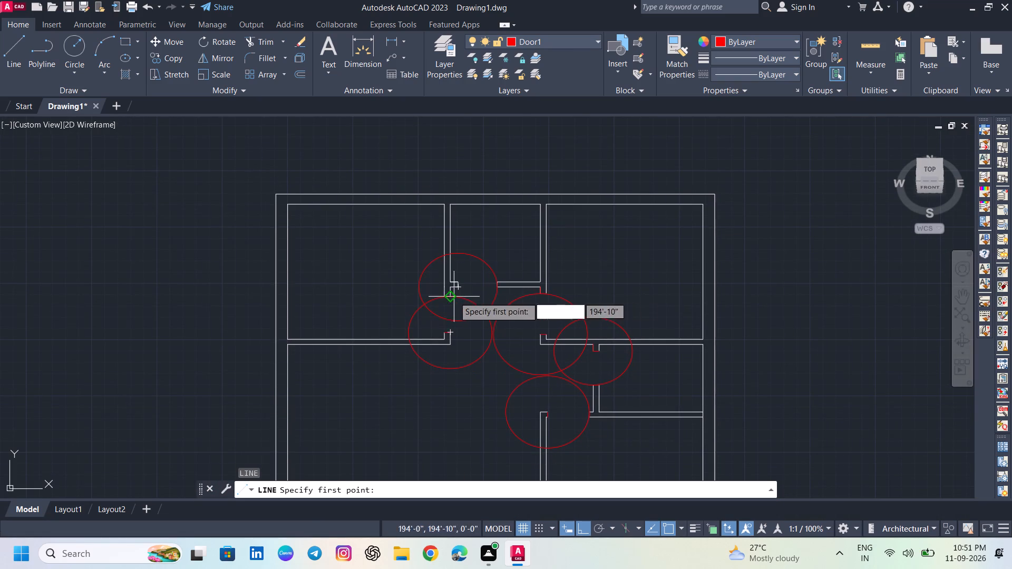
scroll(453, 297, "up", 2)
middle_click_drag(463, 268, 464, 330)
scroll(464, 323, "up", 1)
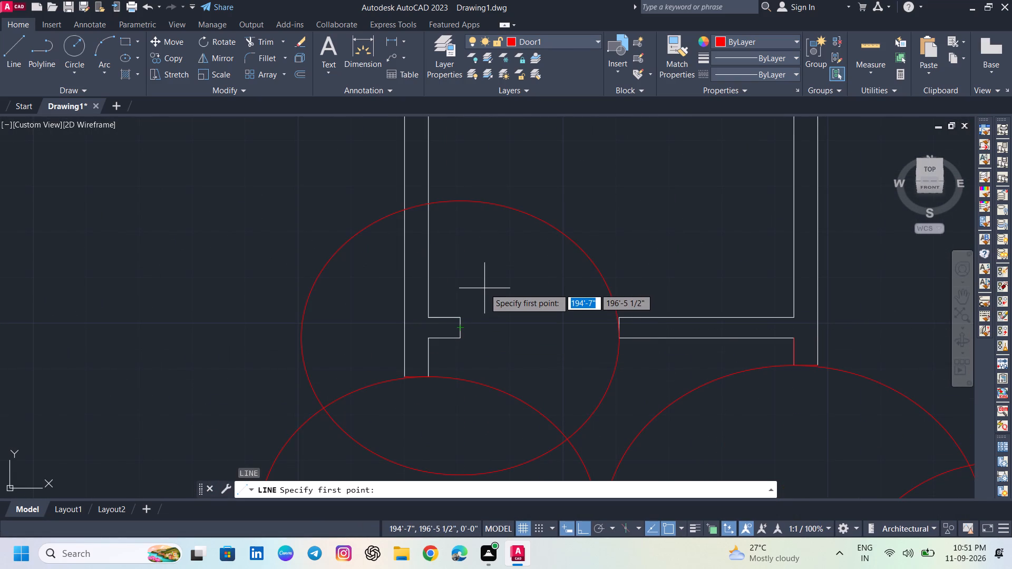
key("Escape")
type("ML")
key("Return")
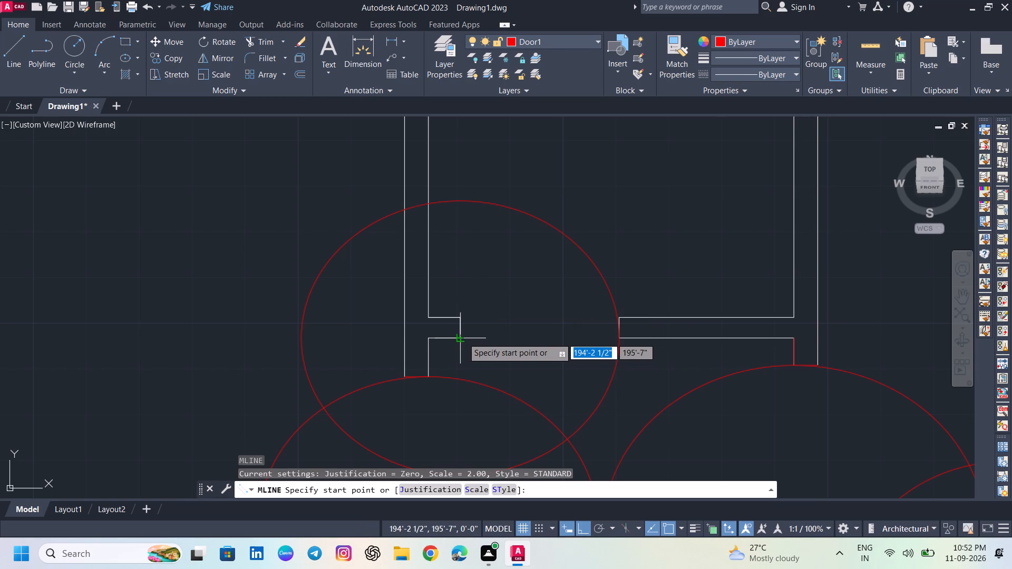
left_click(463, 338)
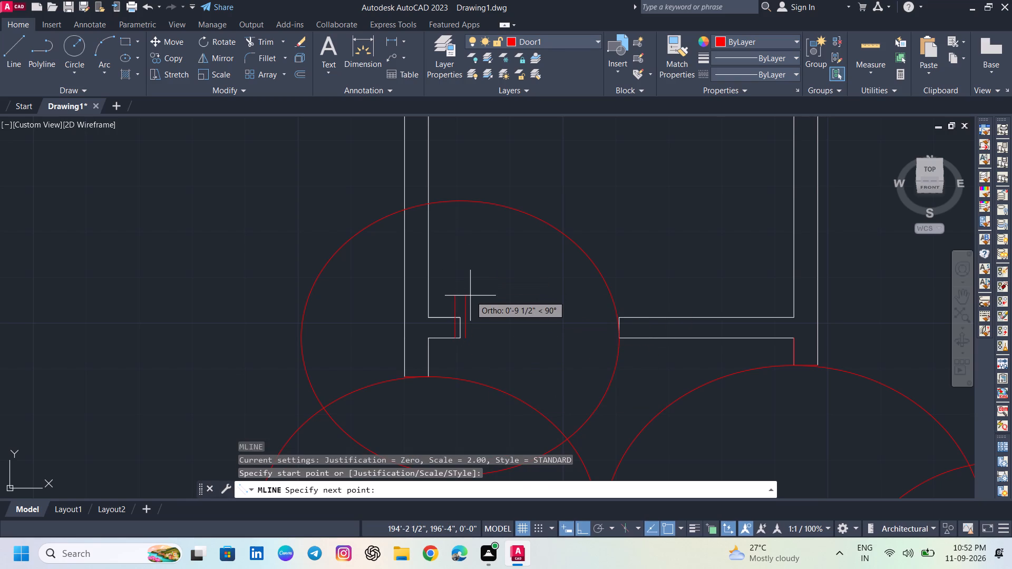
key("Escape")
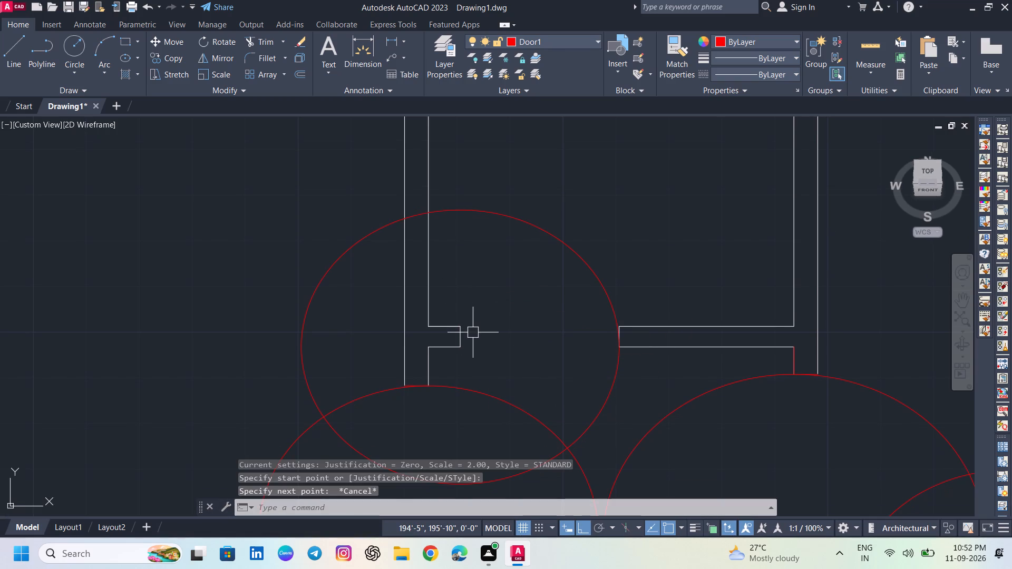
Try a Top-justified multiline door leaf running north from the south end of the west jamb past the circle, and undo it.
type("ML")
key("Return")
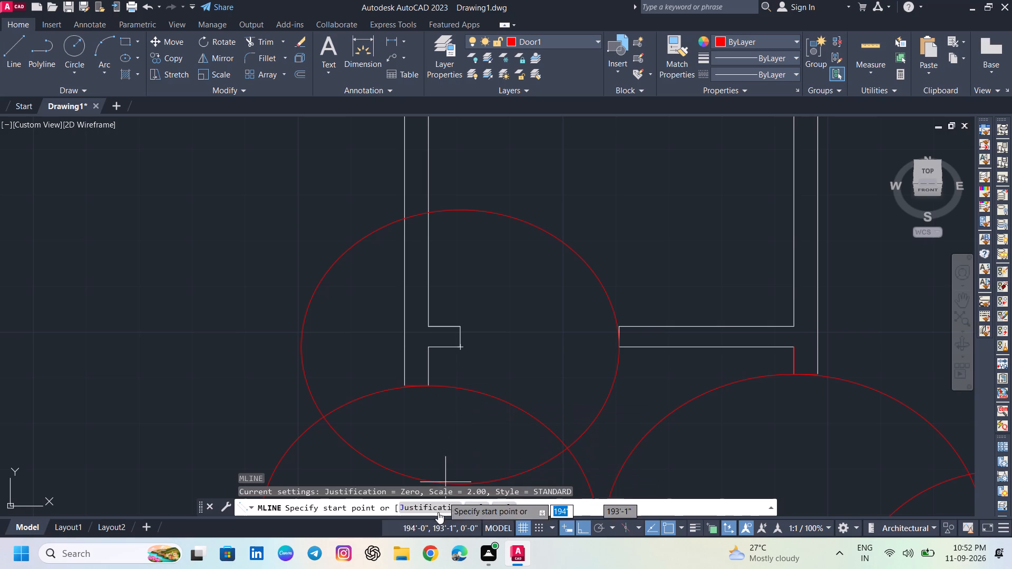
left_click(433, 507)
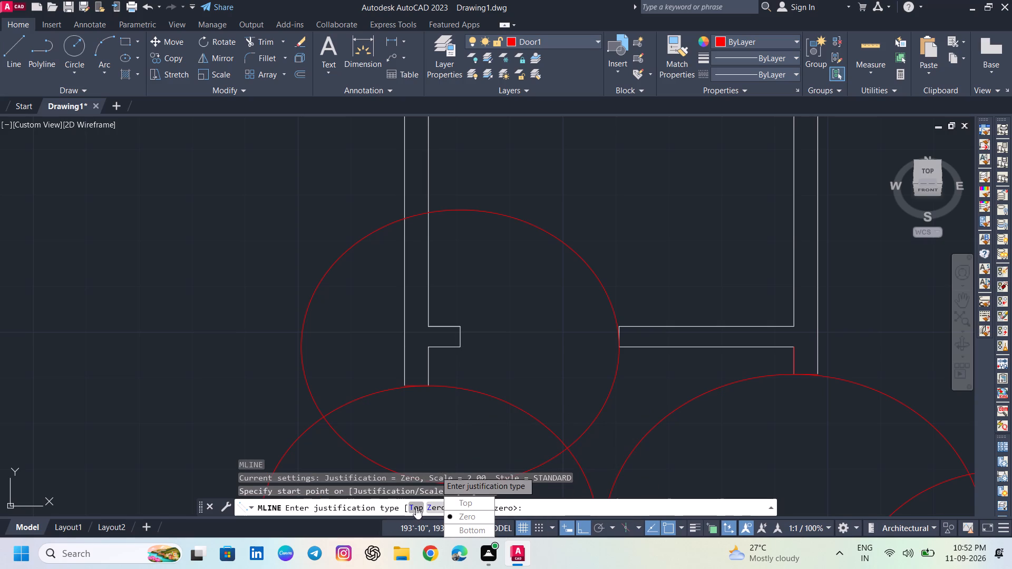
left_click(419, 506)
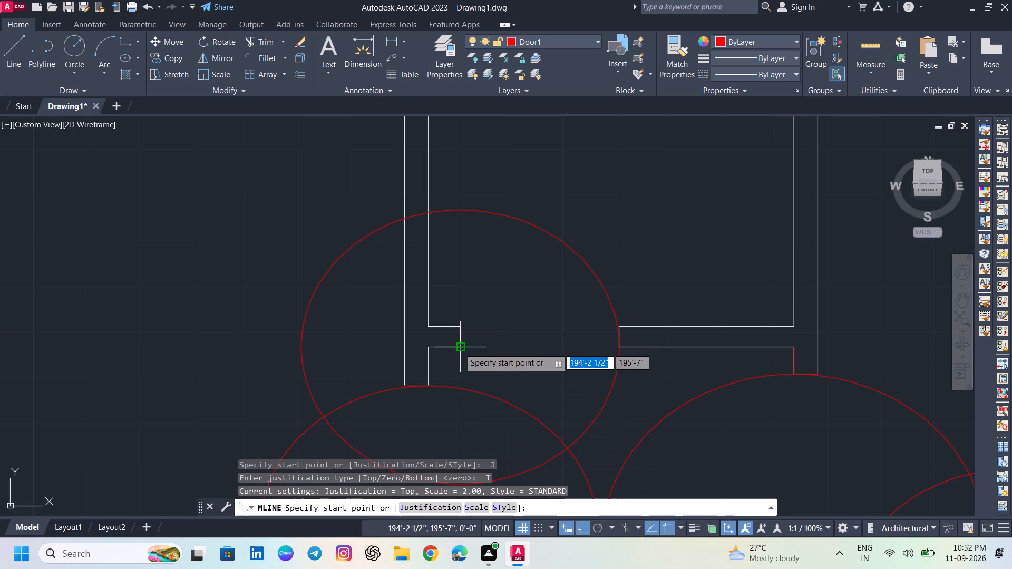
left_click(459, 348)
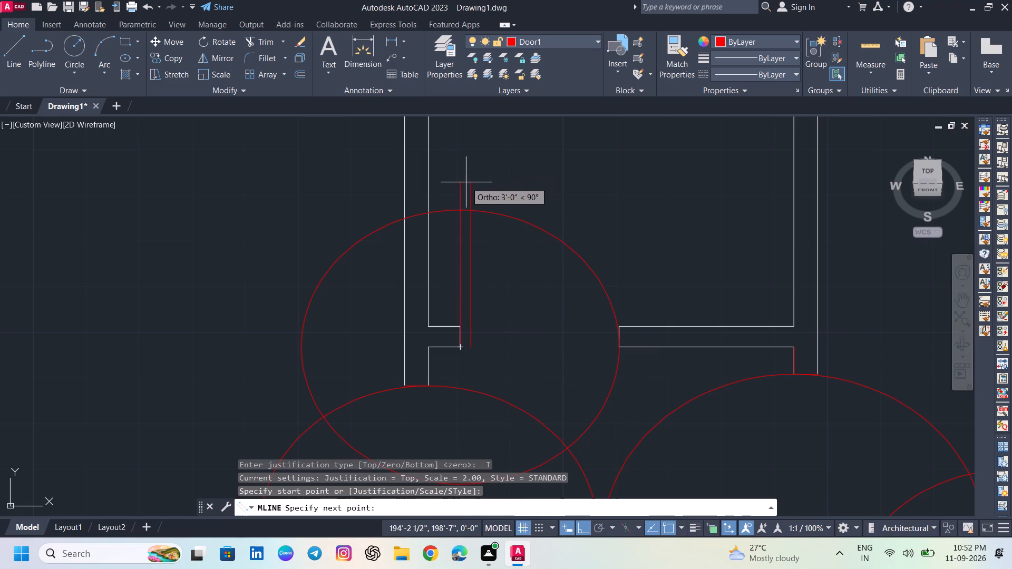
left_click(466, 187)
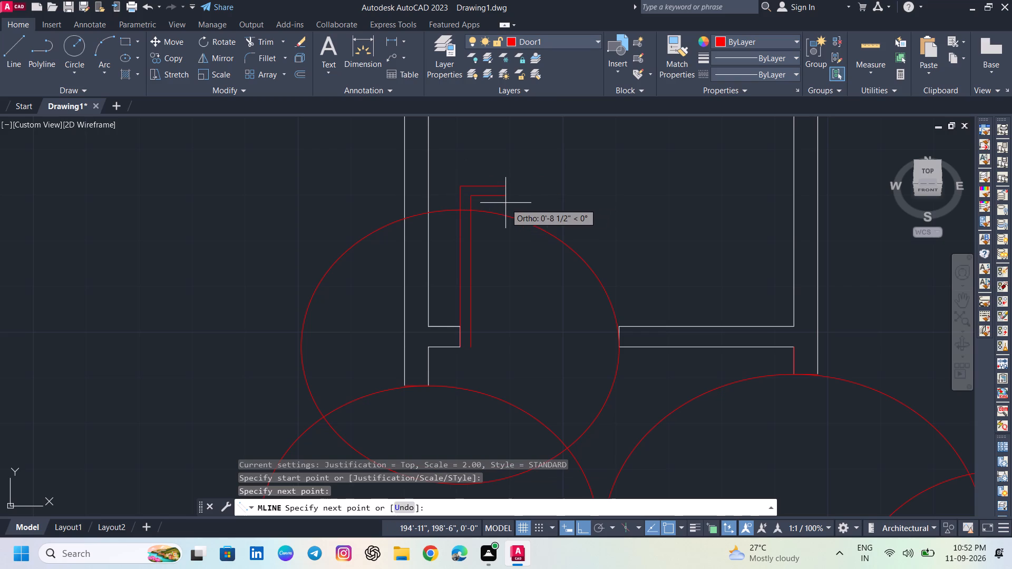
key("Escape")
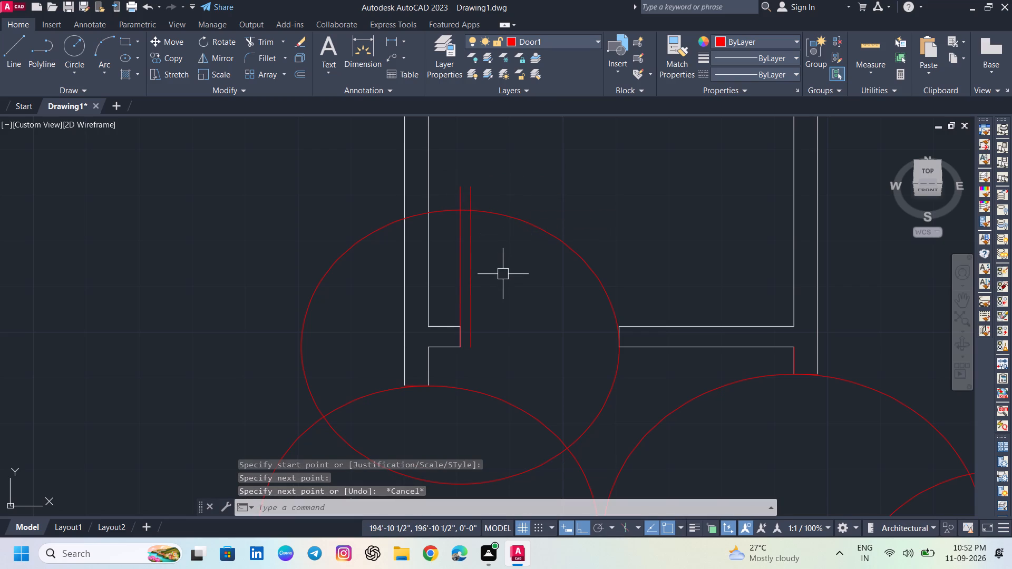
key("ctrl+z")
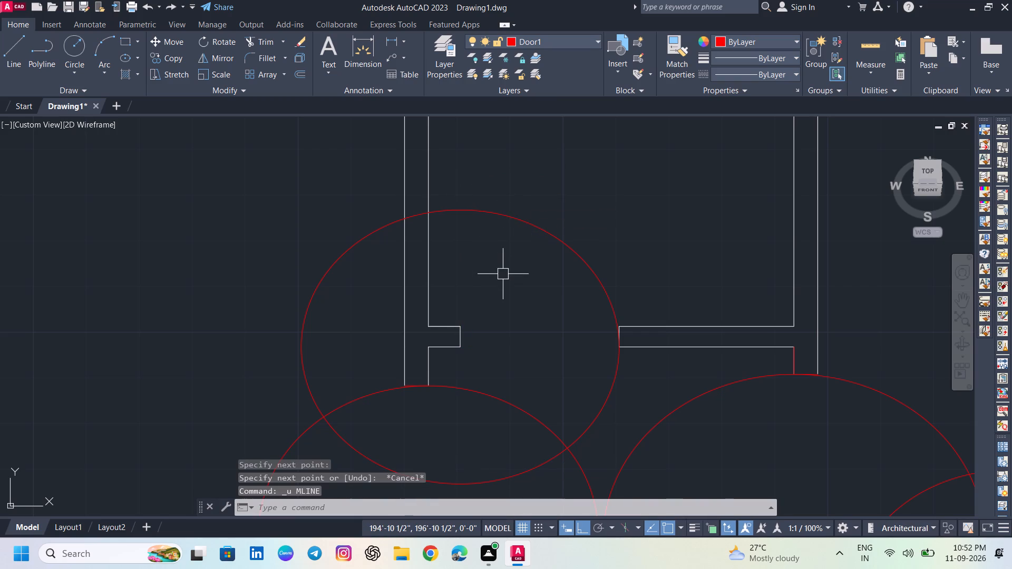
Draw a Top-justified multiline door leaf at scale 1 from the south end of the doorway's west jamb north past the circle.
type("ML")
key("Return")
left_click(480, 508)
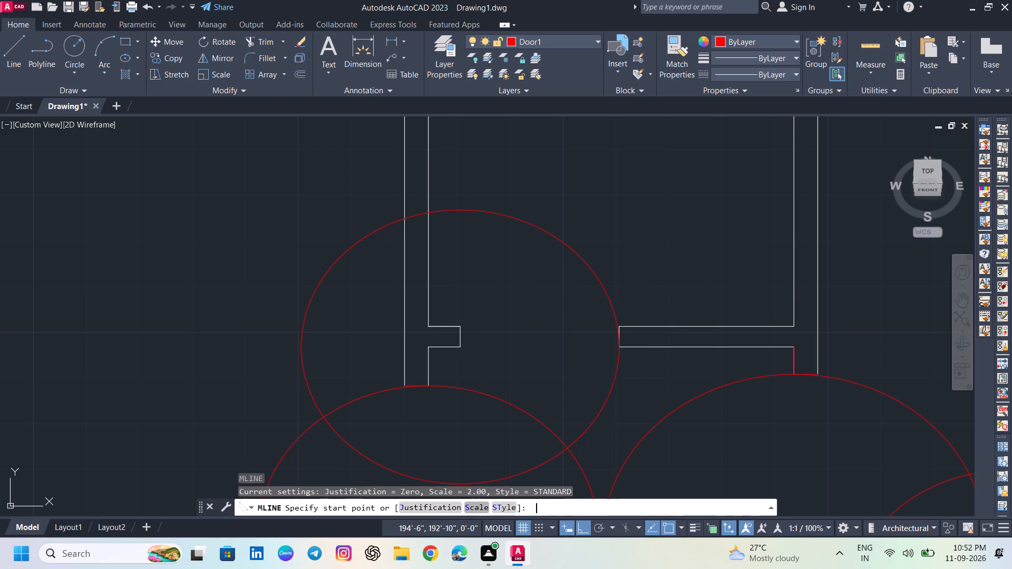
key("1")
key("Return")
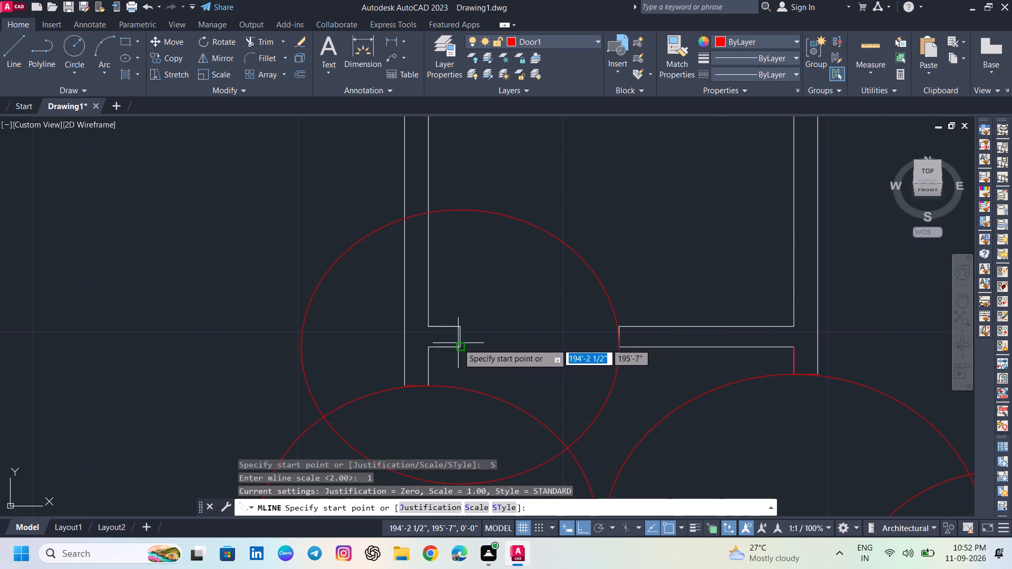
left_click_drag(457, 348, 456, 343)
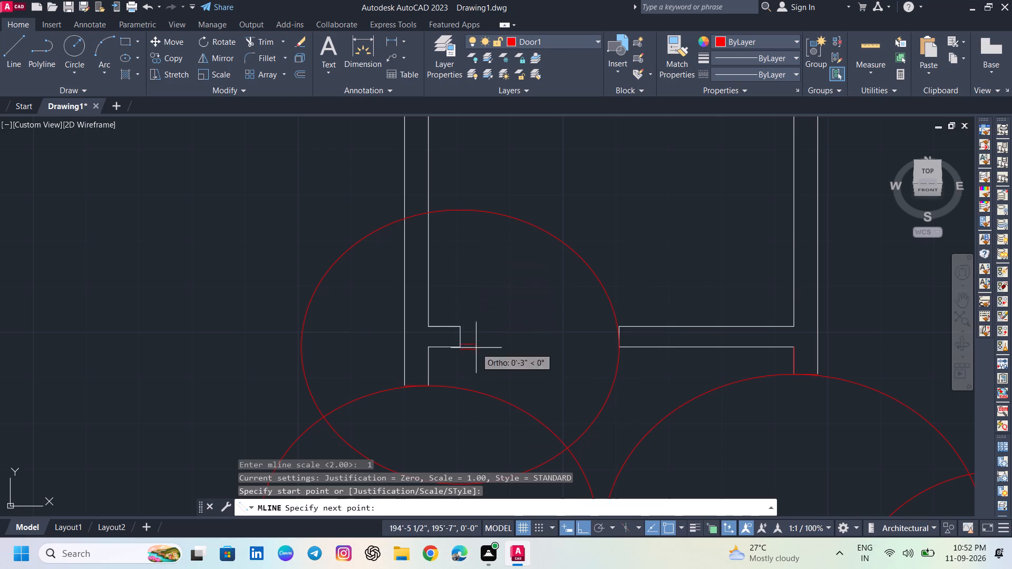
key("Escape")
key("space")
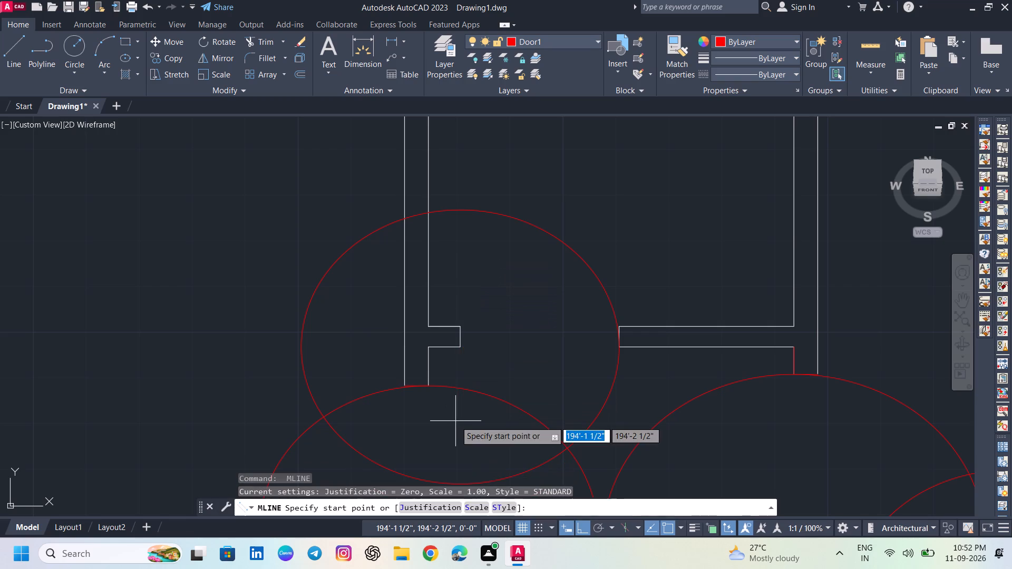
left_click(437, 504)
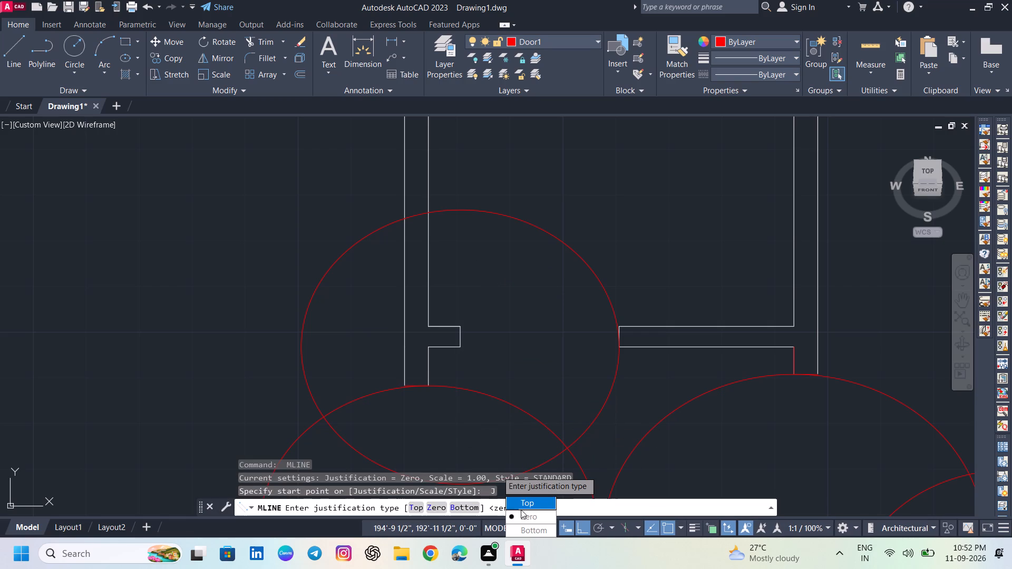
left_click_drag(528, 503, 499, 490)
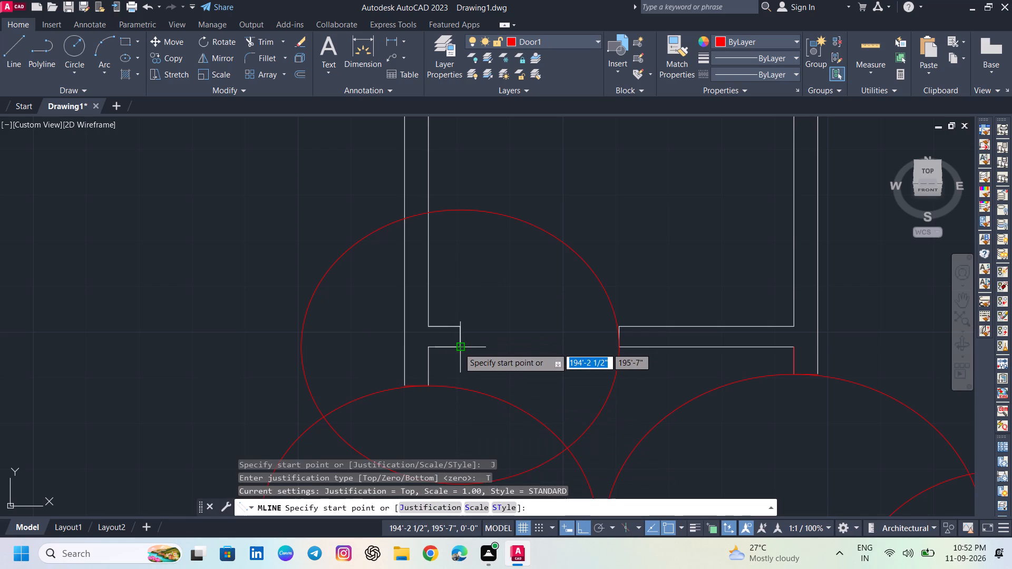
left_click(459, 348)
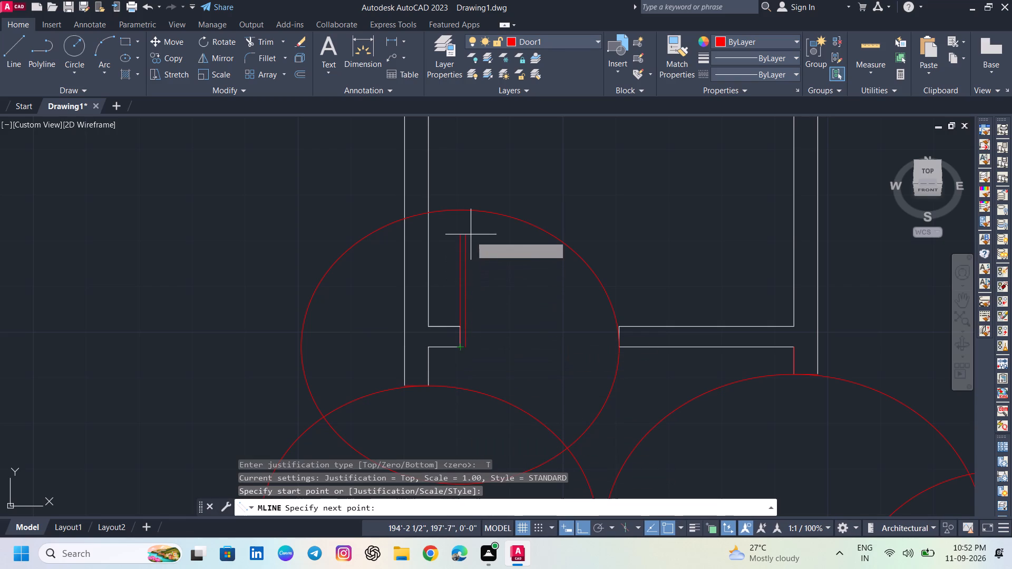
left_click(466, 199)
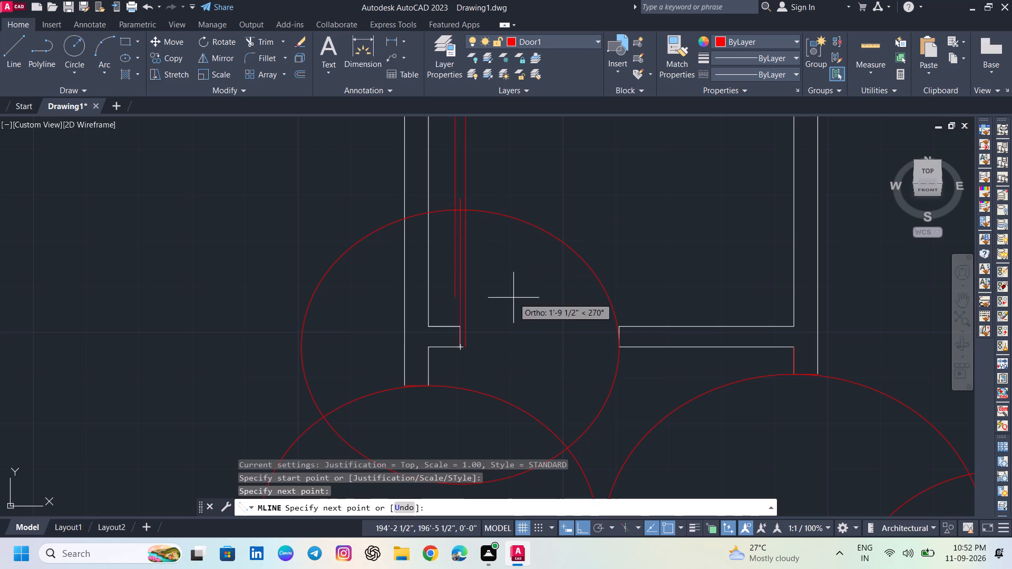
key("Escape")
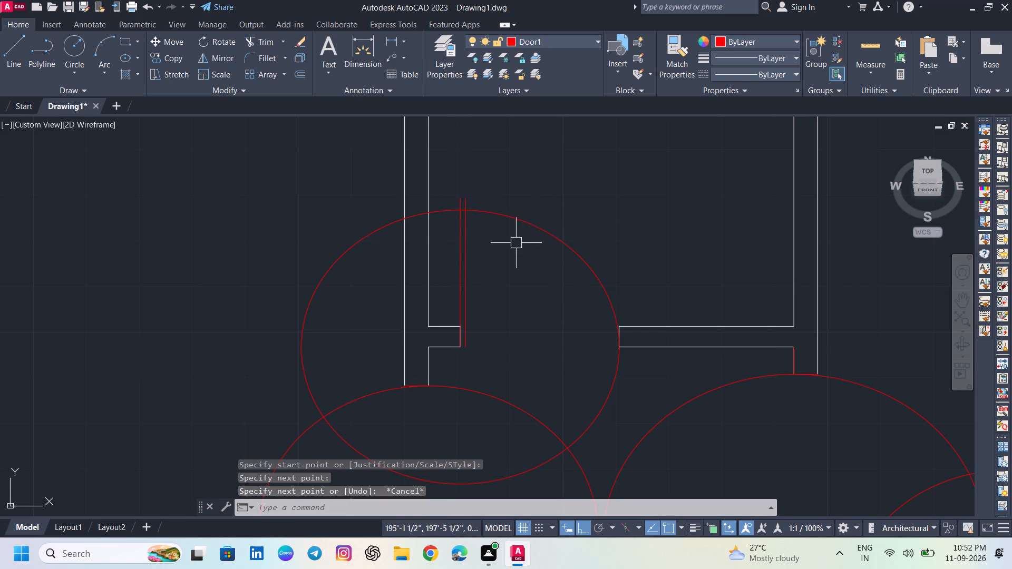
Draw a 2'-6" line across the north middle room's doorway, joining the south ends of the west and east jambs.
key("l")
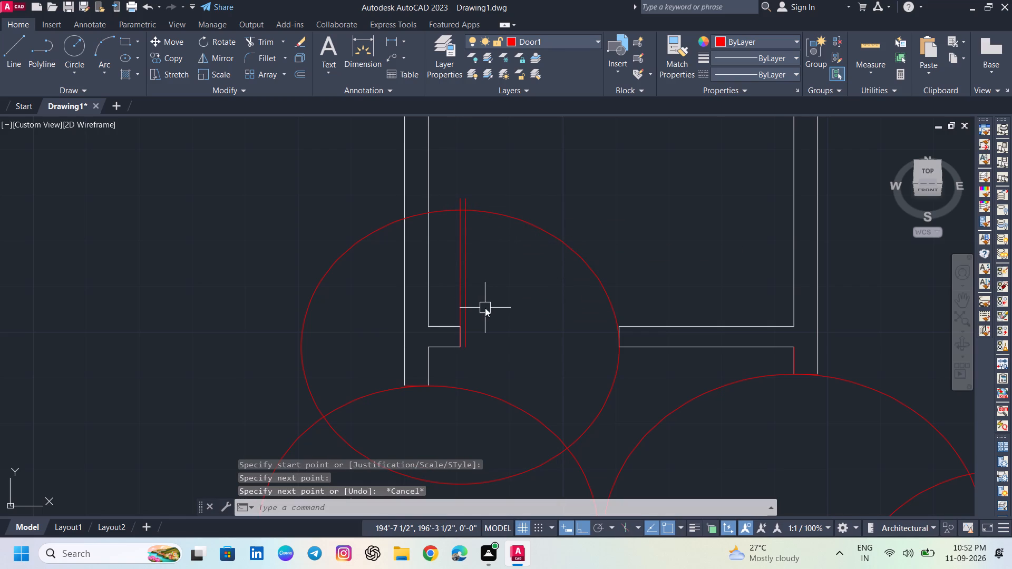
key("Return")
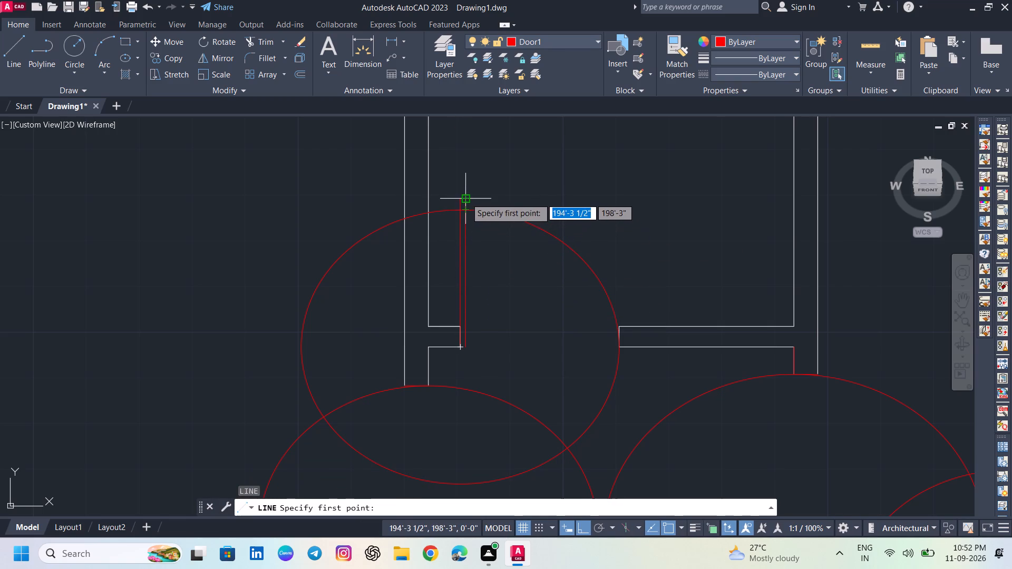
left_click(461, 348)
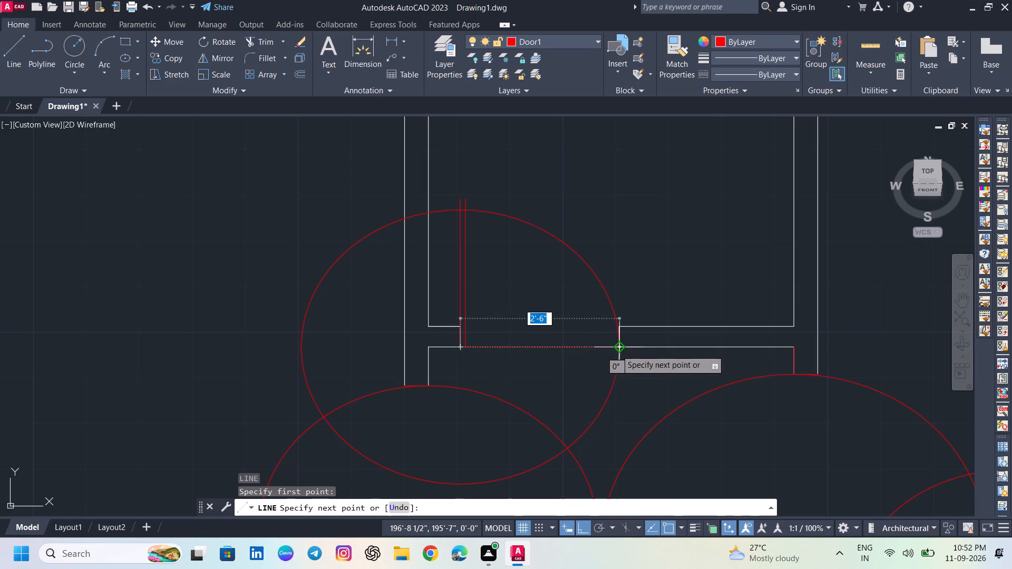
left_click(618, 350)
key("space")
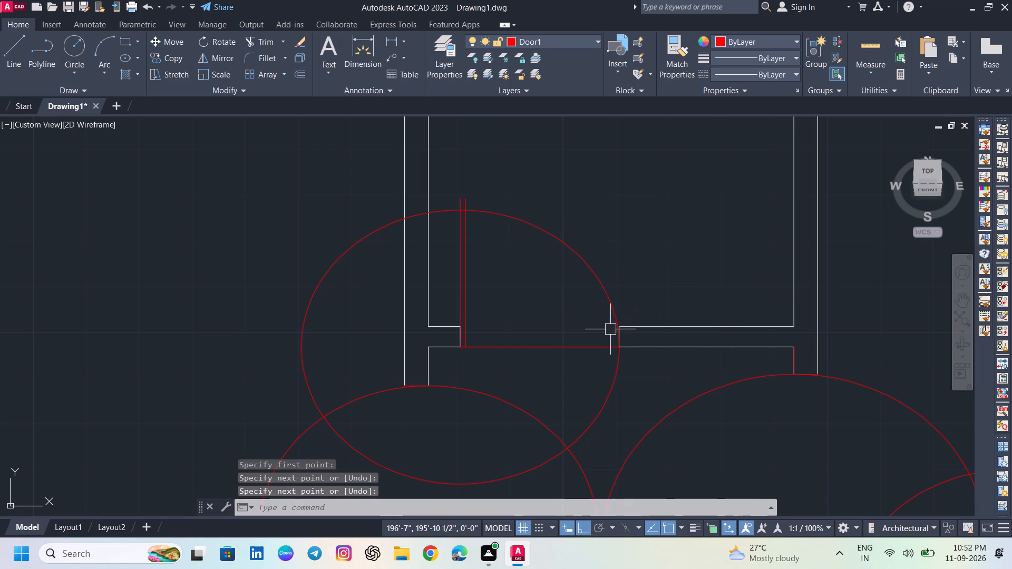
Examine the properties of the swing circle at the north middle room's doorway.
scroll(610, 329, "down", 1)
middle_click_drag(610, 341, 583, 292)
scroll(586, 311, "down", 1)
middle_click_drag(599, 325, 569, 307)
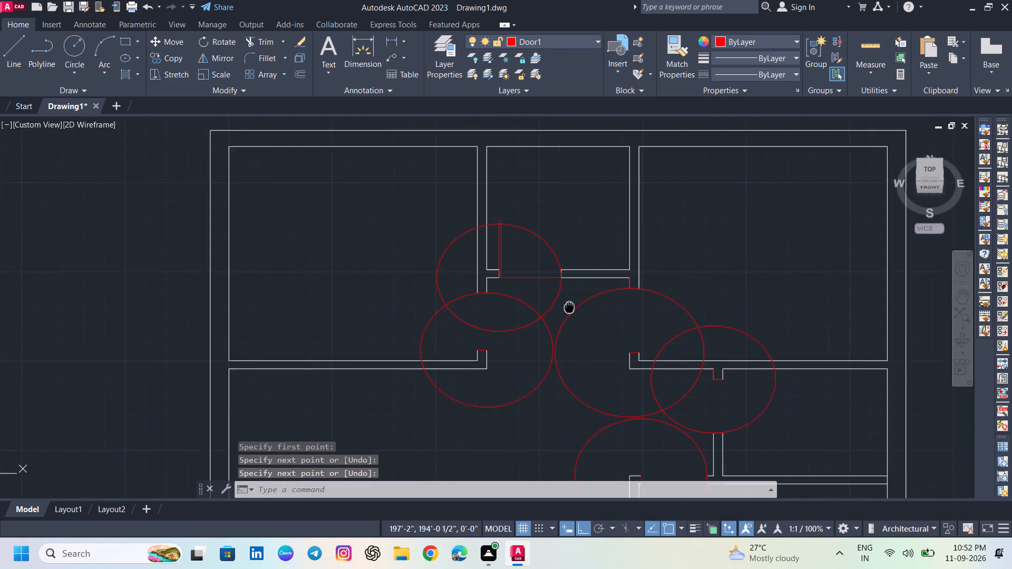
middle_click_drag(569, 307, 549, 294)
scroll(546, 298, "down", 1)
scroll(537, 301, "up", 2)
left_click(535, 282)
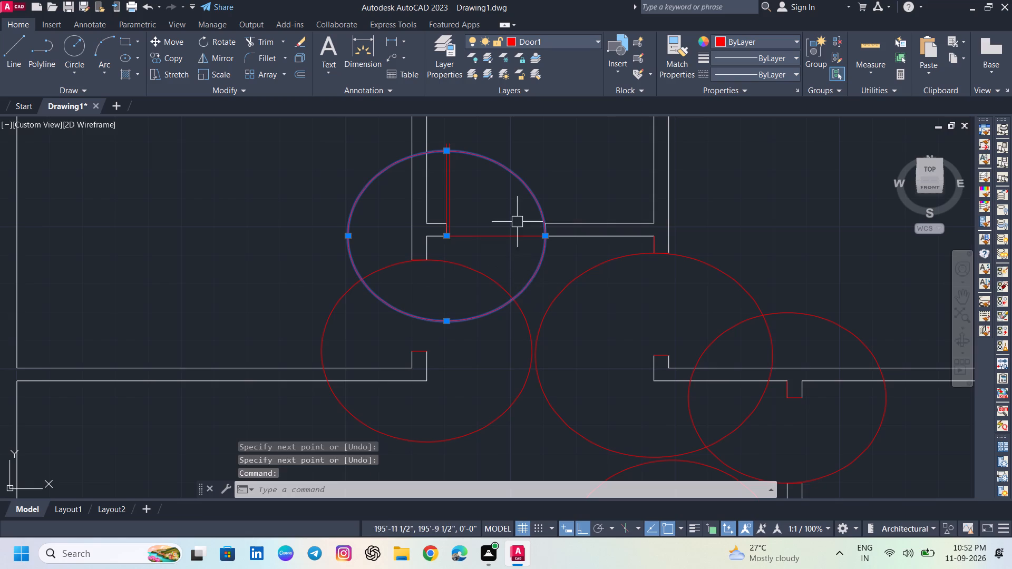
key("ctrl+1")
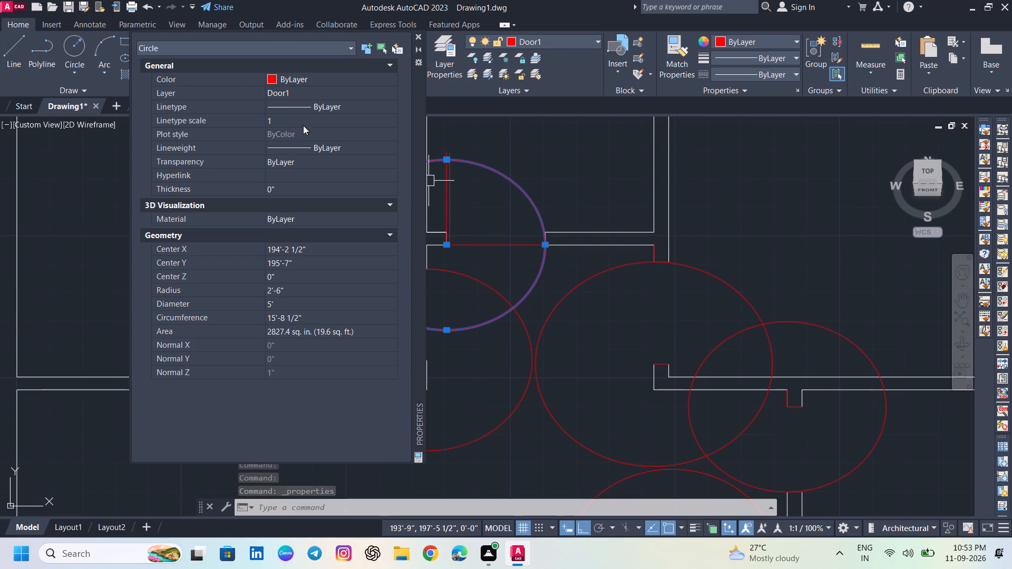
left_click(216, 53)
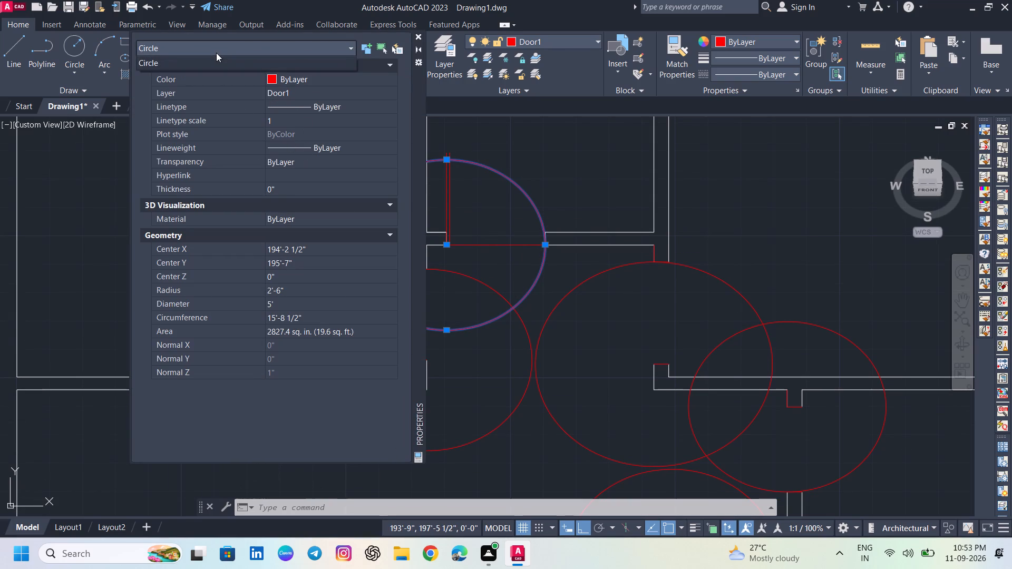
left_click(216, 53)
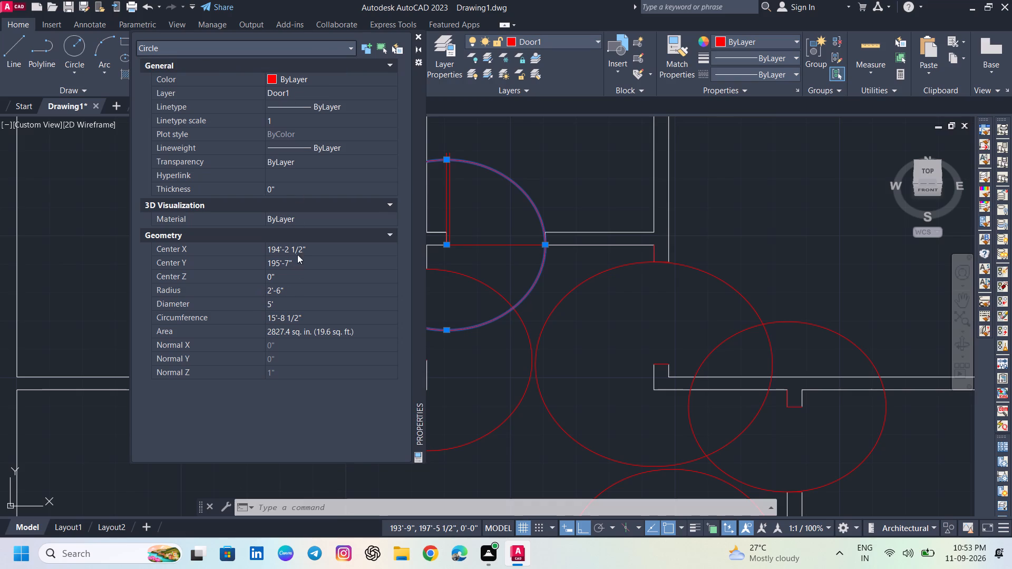
left_click(419, 36)
key("Escape")
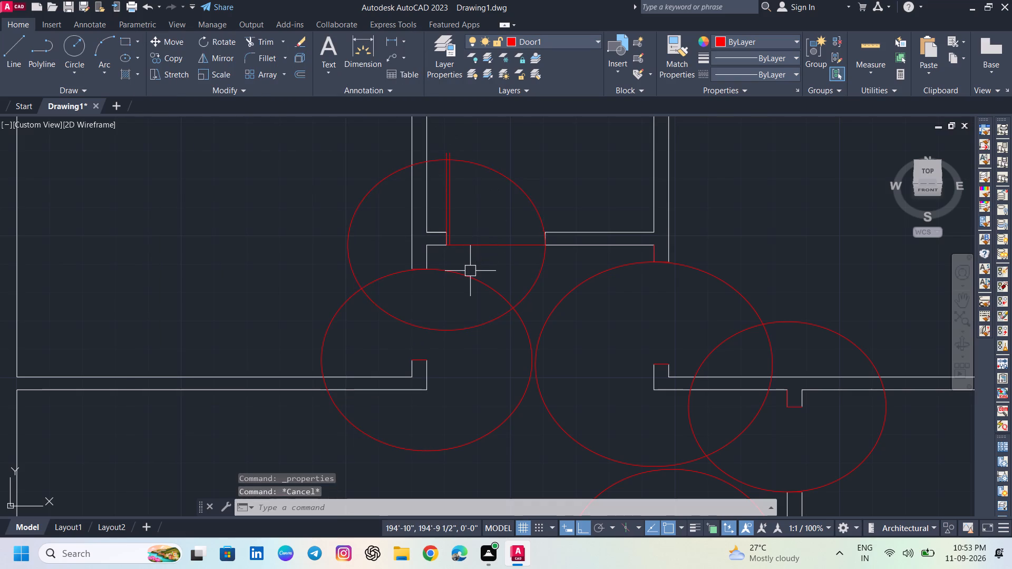
Draw a 2'-8" Top-justified multiline door leaf from the east end of the northwest room's south jamb west to the swing circle.
middle_click_drag(482, 244, 427, 260)
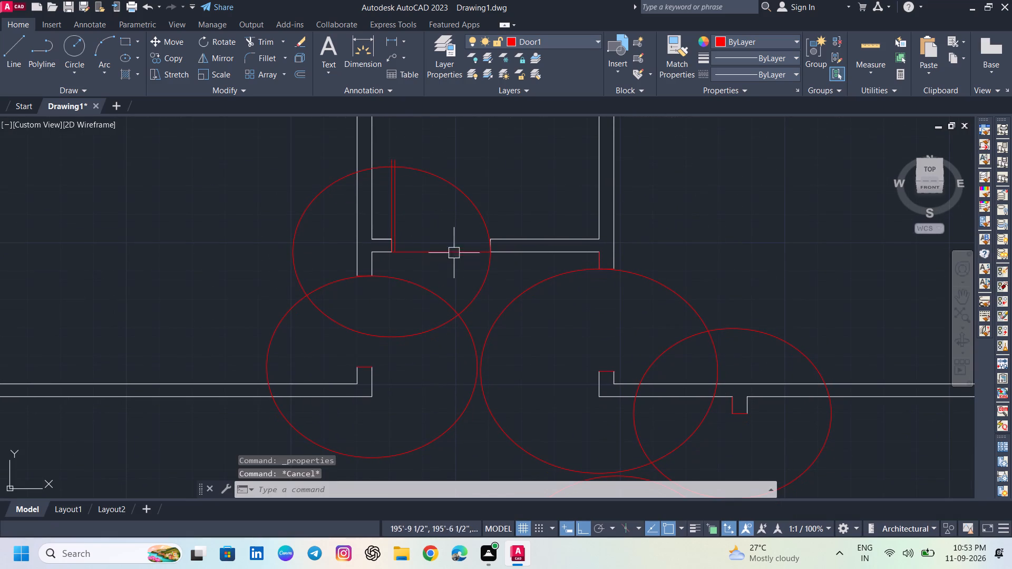
type("ML")
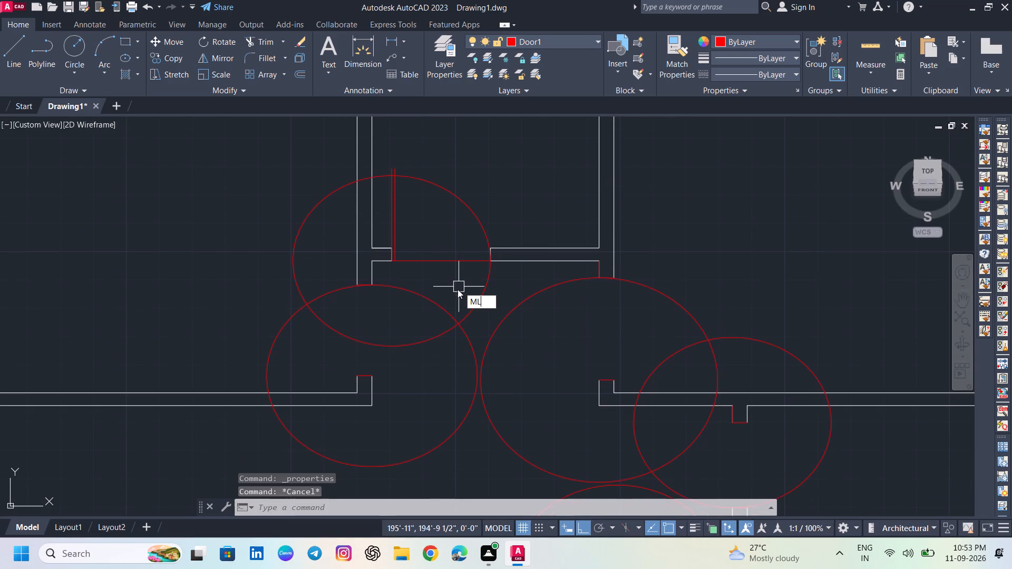
key("Return")
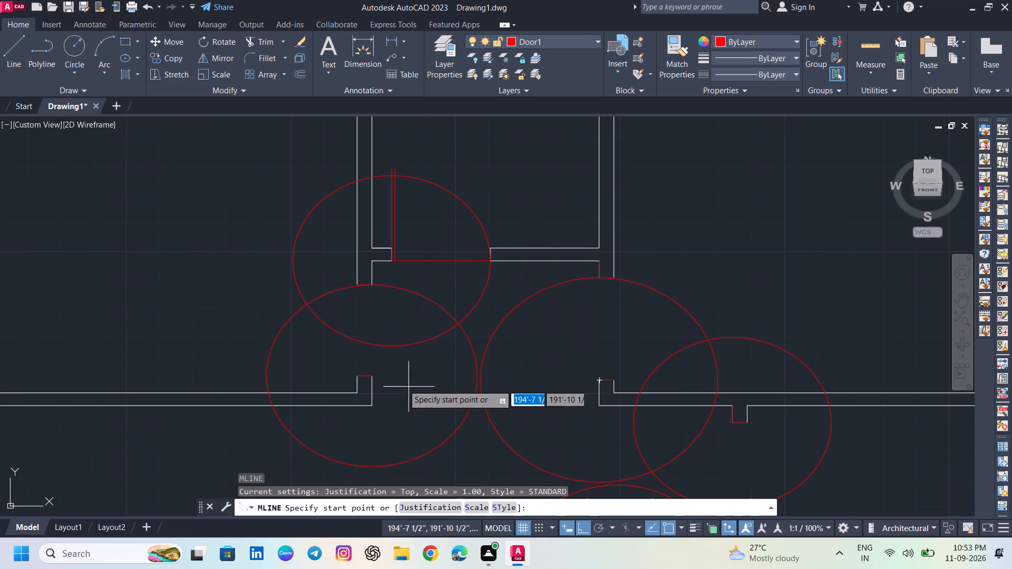
left_click(422, 509)
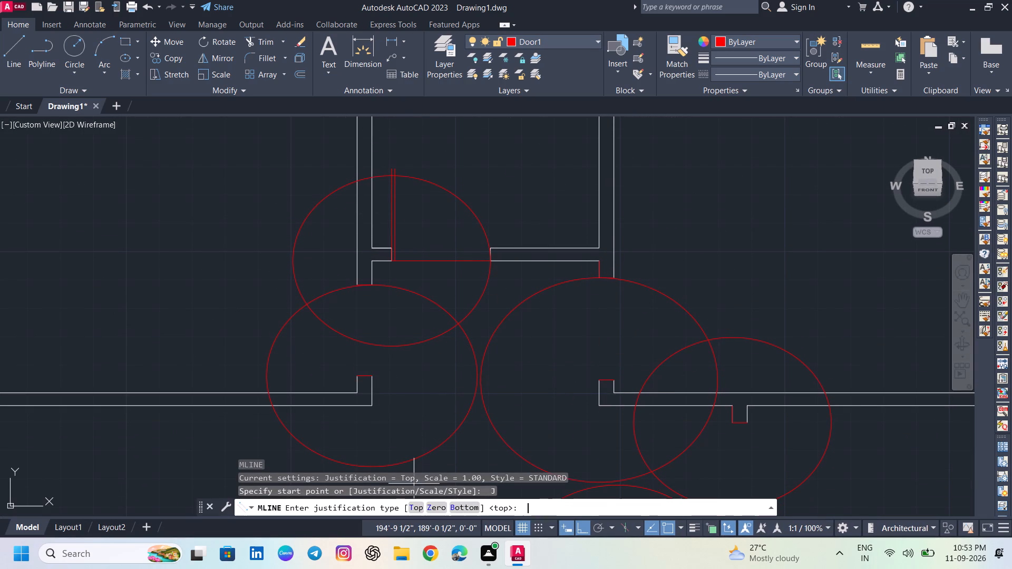
left_click_drag(546, 503, 523, 496)
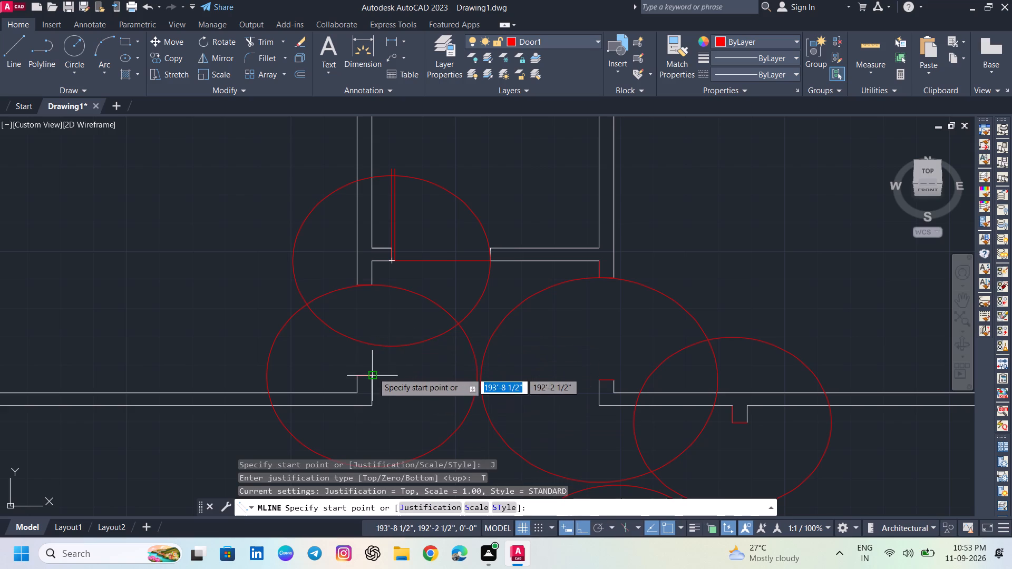
left_click(373, 373)
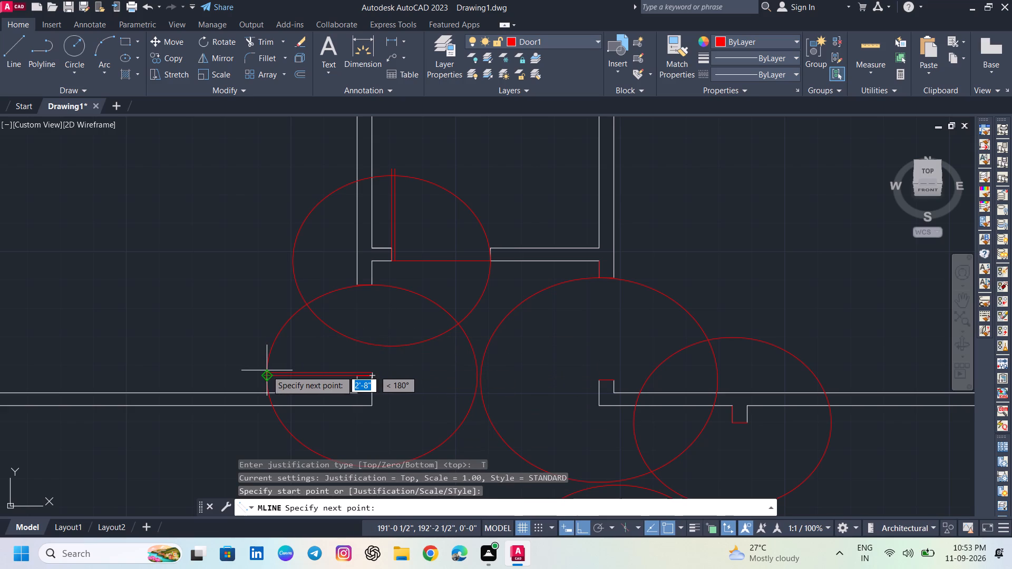
left_click(267, 370)
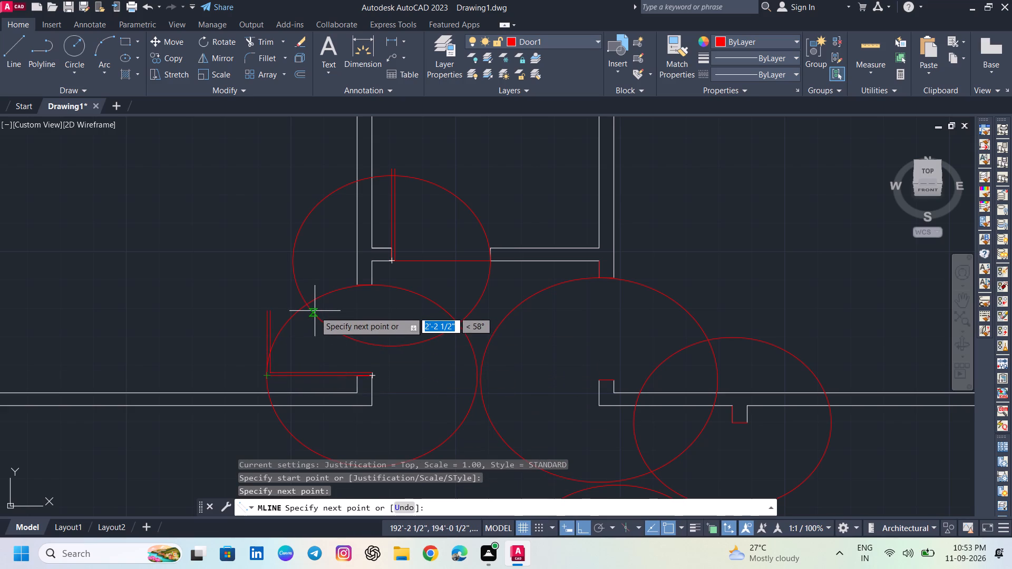
key("space")
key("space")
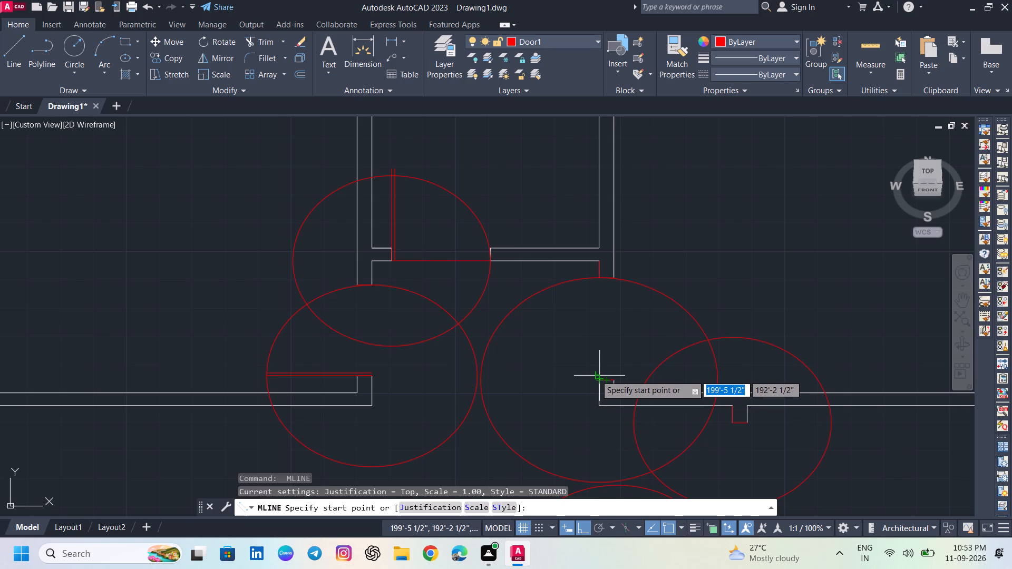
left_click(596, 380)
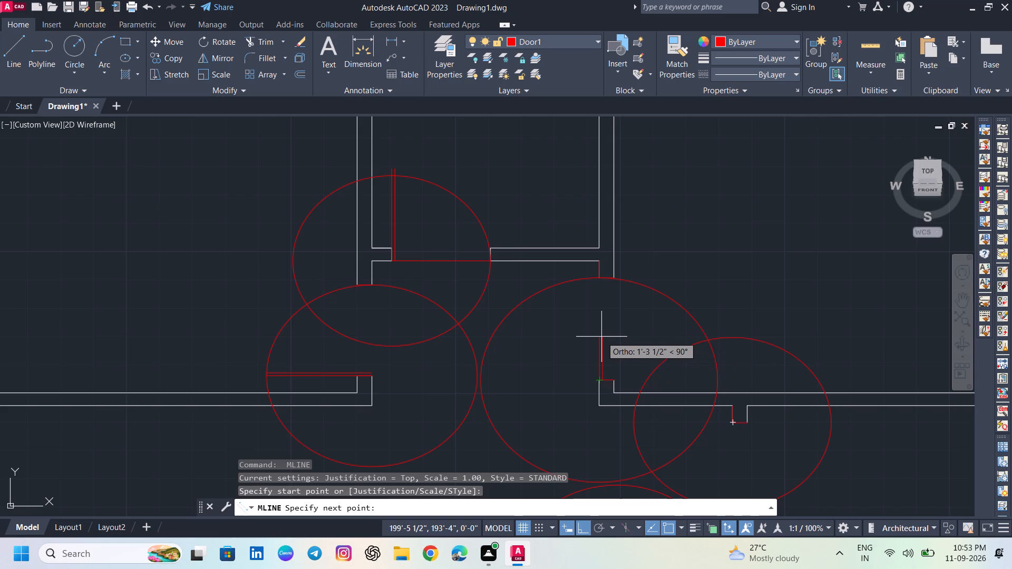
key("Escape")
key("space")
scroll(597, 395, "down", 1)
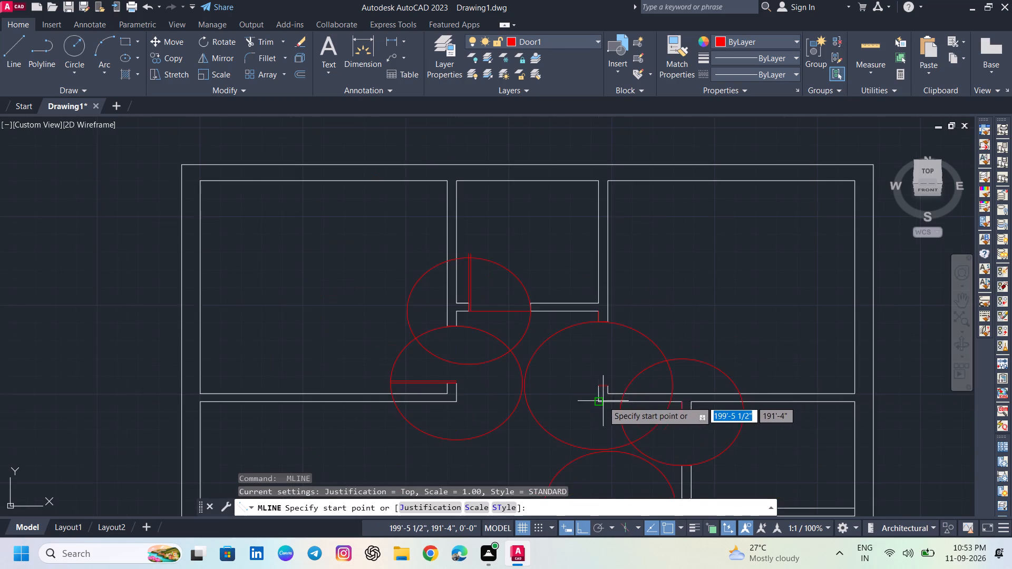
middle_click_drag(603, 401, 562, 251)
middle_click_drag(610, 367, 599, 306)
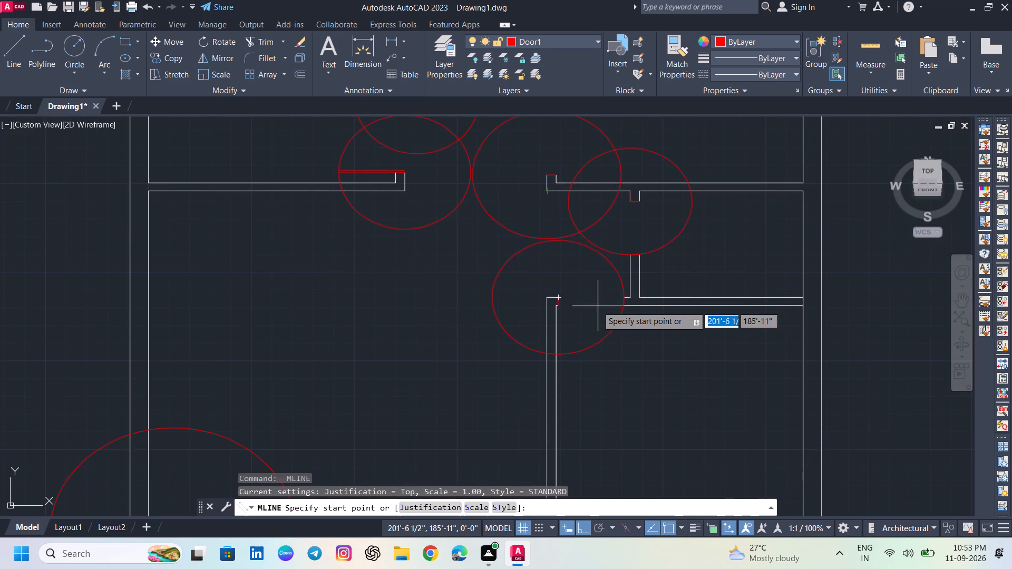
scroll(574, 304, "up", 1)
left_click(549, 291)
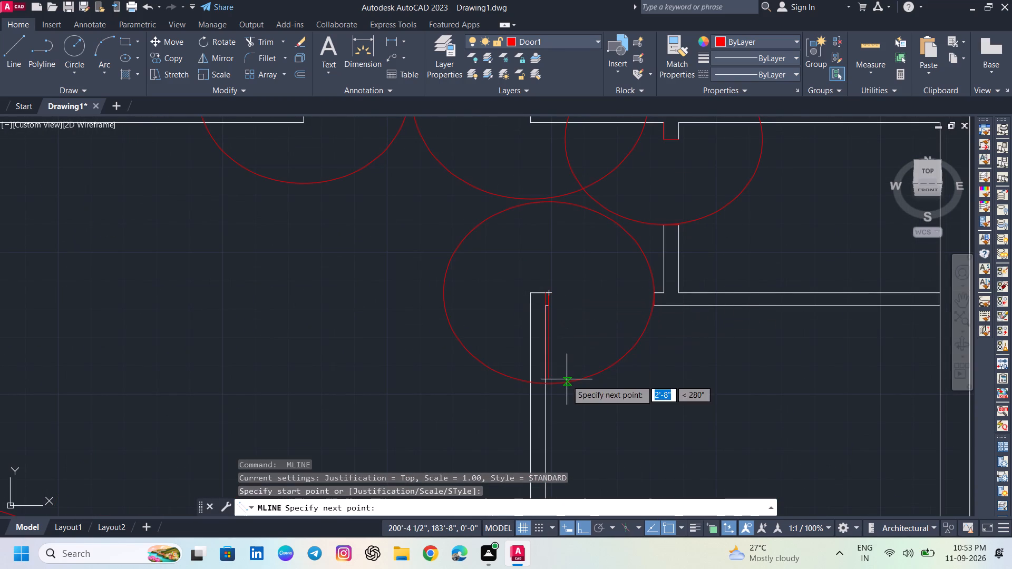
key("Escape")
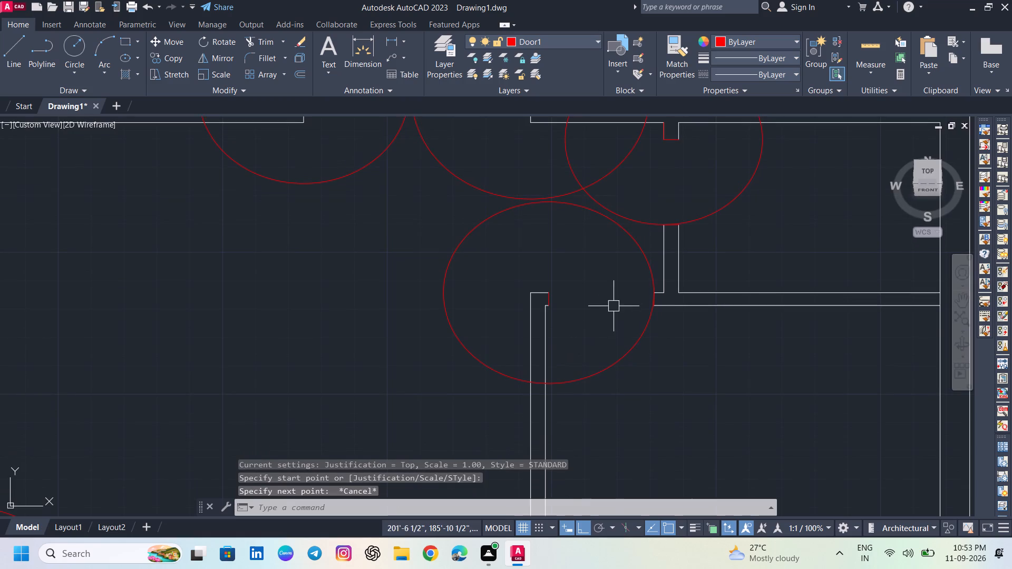
Draw a 2'-6" Top-justified multiline door leaf from the west end of the small east room's north jamb east to its swing circle.
middle_click_drag(625, 303, 611, 372)
scroll(594, 338, "down", 1)
middle_click_drag(593, 357, 597, 333)
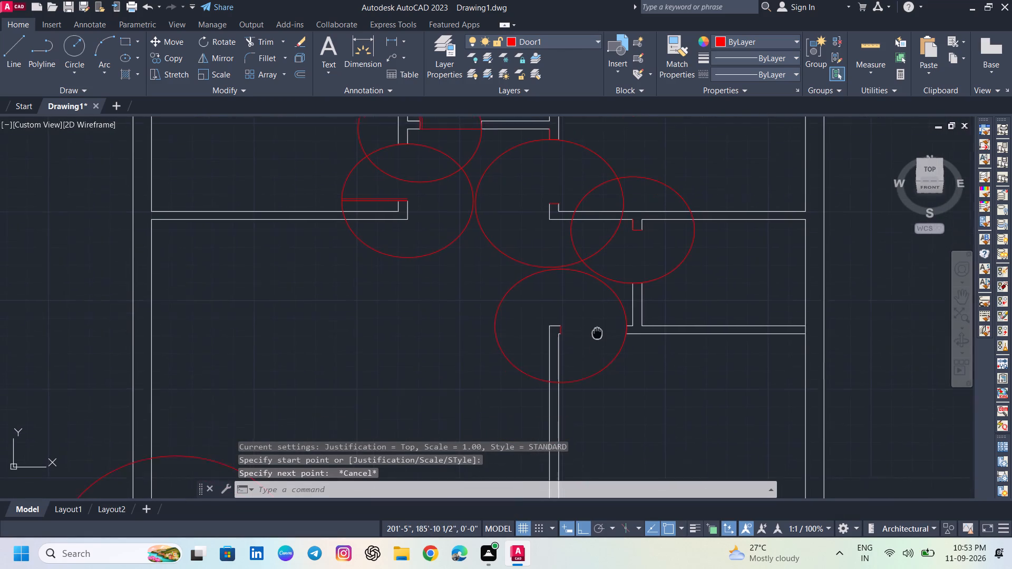
middle_click_drag(597, 333, 599, 347)
key("space")
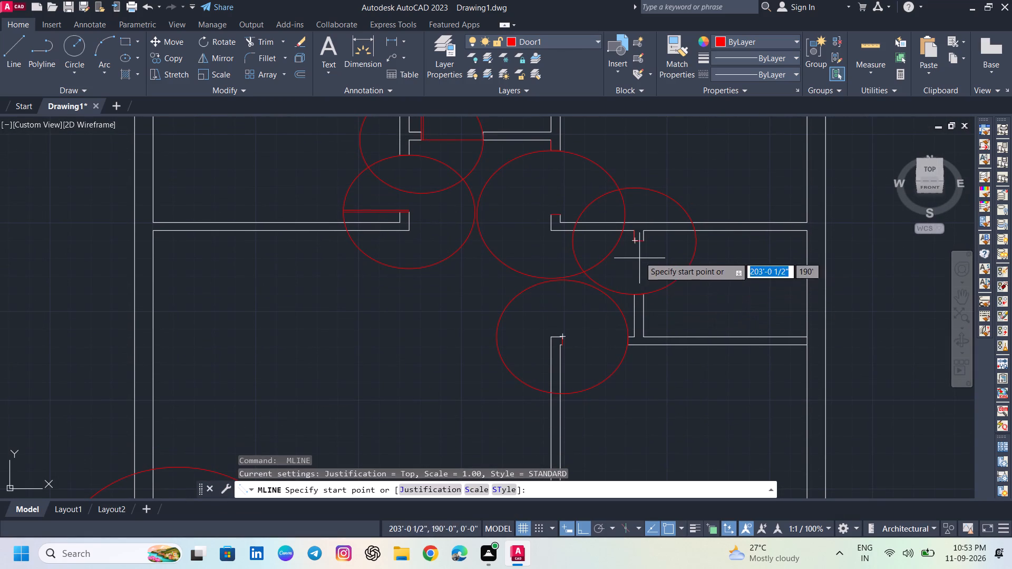
left_click(632, 244)
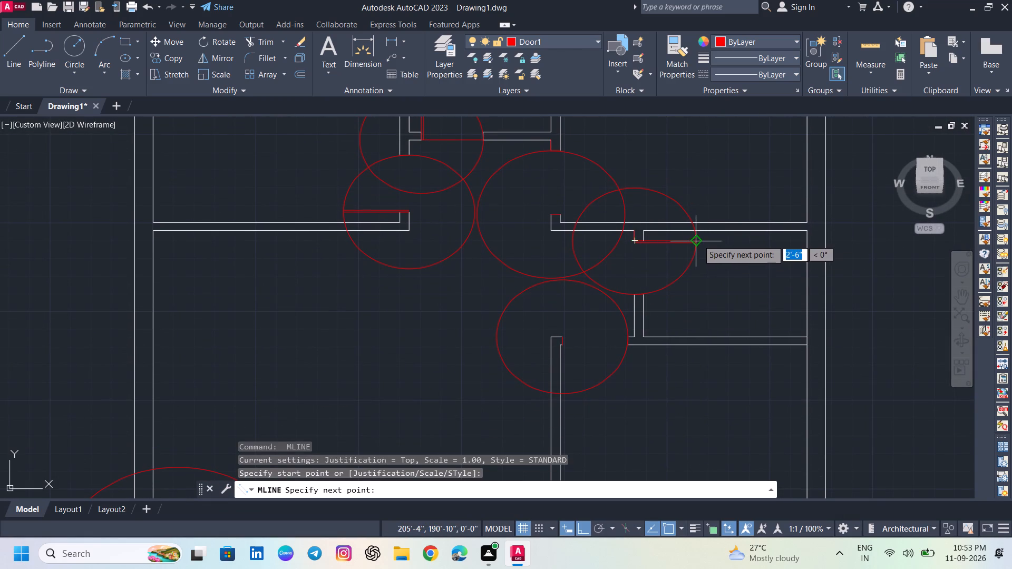
left_click(698, 240)
key("Escape")
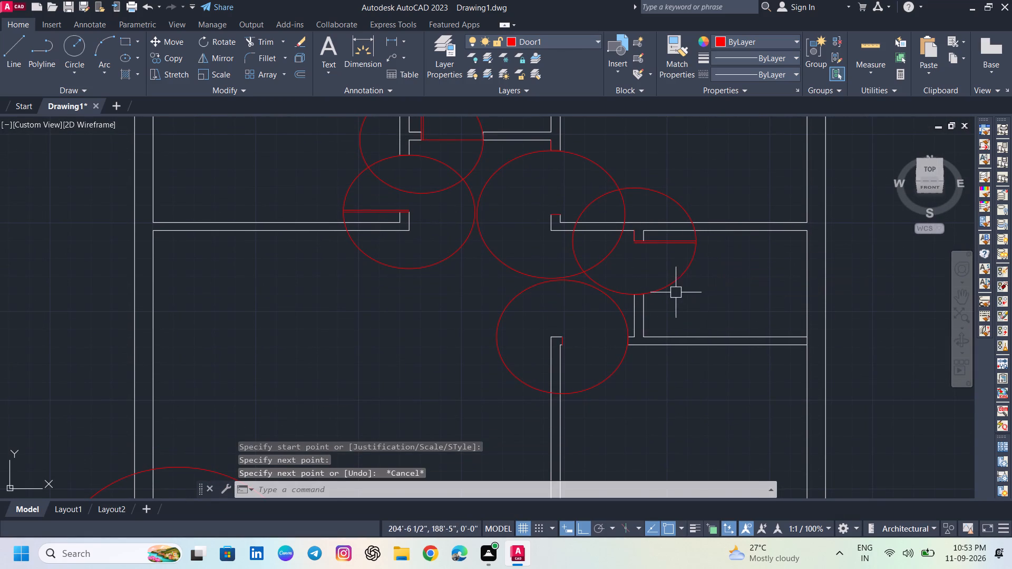
Draw a 5'-0" Top-justified multiline door leaf from the south end of the large southwest doorway's west jamb north to its swing circle.
scroll(676, 292, "down", 1)
middle_click_drag(672, 313, 671, 239)
middle_click_drag(582, 371, 643, 316)
key("space")
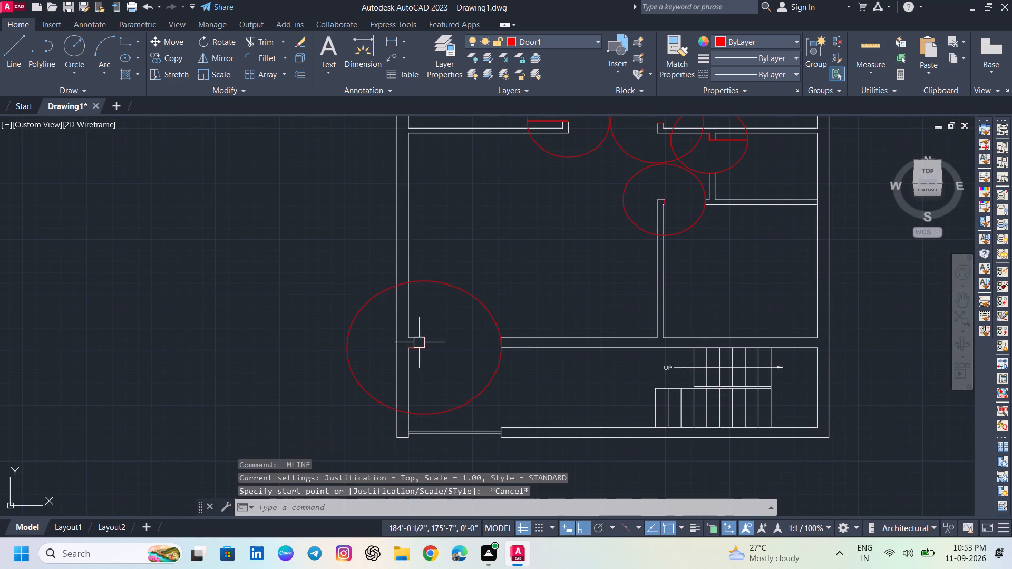
key("space")
left_click_drag(426, 348, 426, 344)
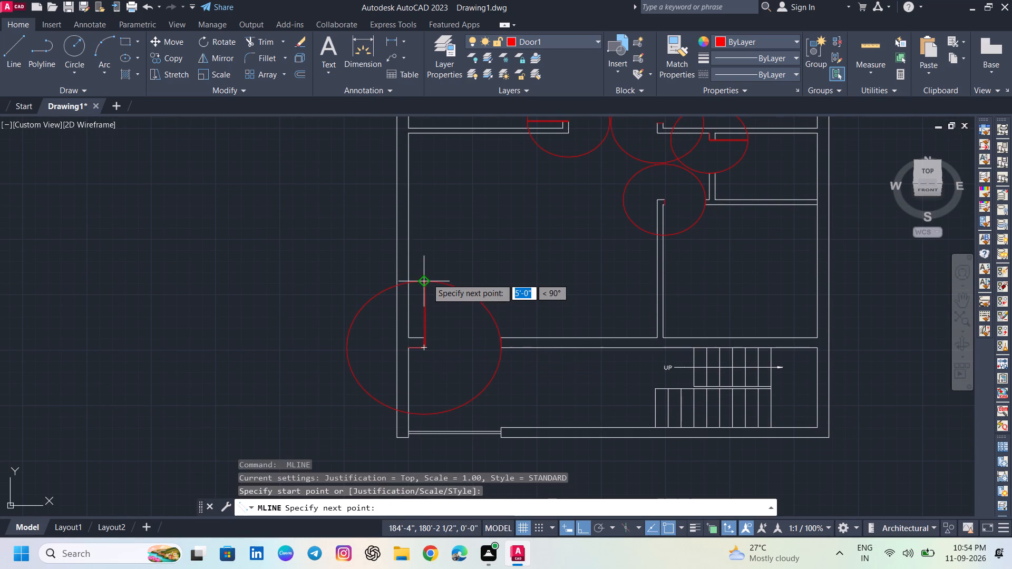
left_click(427, 277)
key("Escape")
Set multiline justification to Bottom and draw the northeast room's door leaf from the south jamb's west end east to the swing circle.
middle_click_drag(565, 259, 492, 351)
key("space")
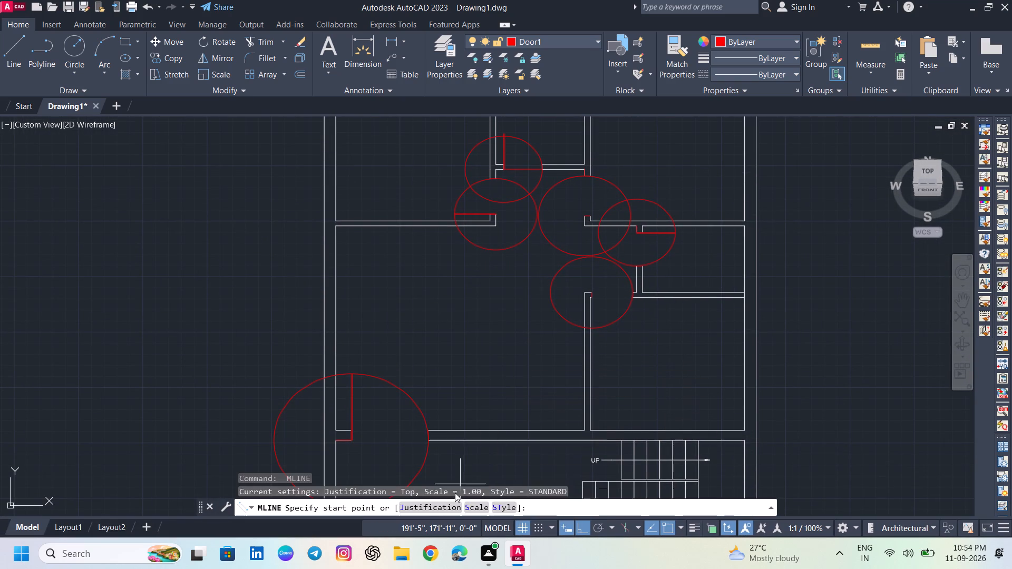
left_click(425, 503)
left_click(465, 506)
middle_click_drag(506, 379, 506, 380)
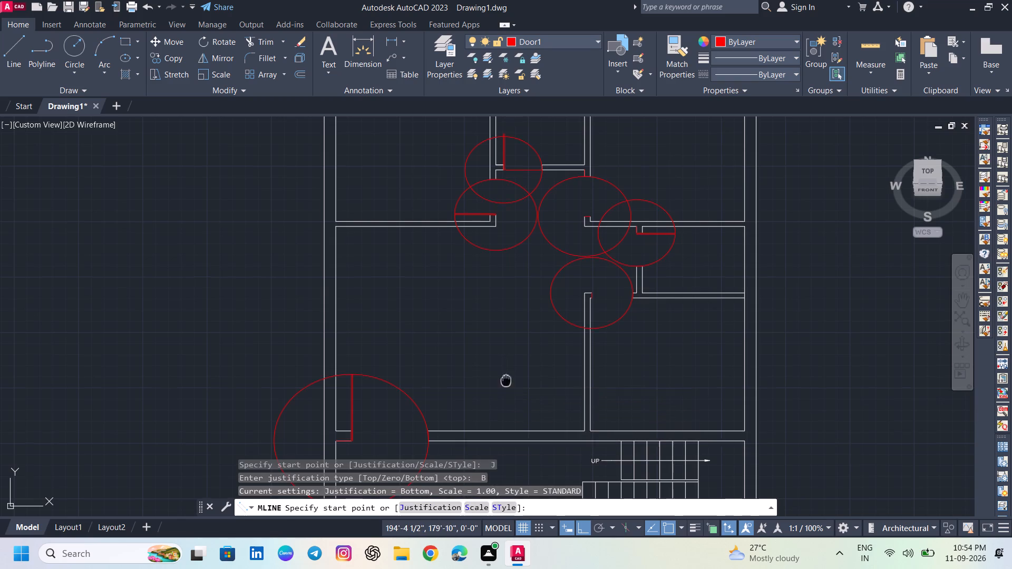
middle_click_drag(506, 380, 466, 461)
middle_click_drag(511, 378, 459, 425)
scroll(497, 375, "up", 2)
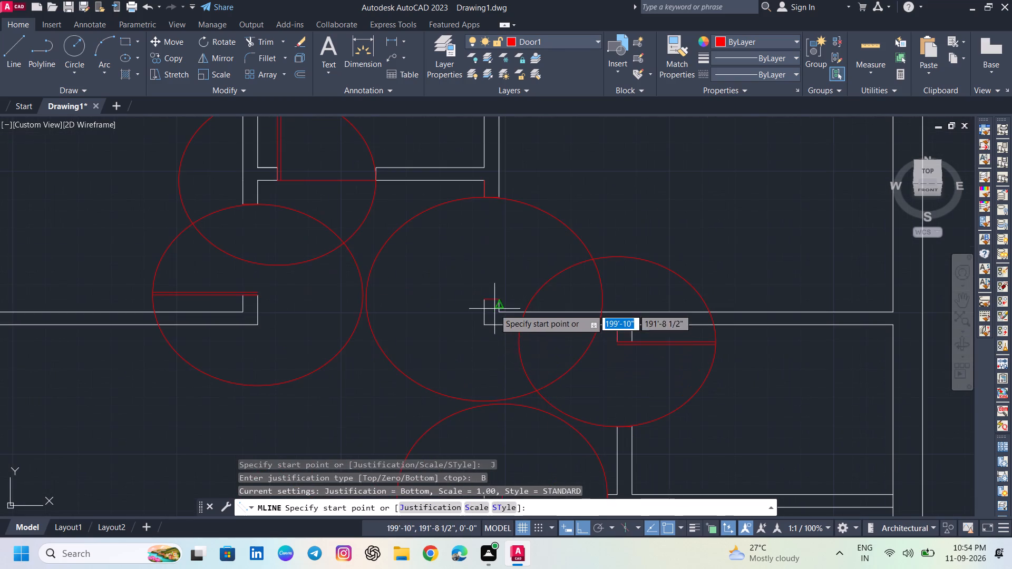
left_click(482, 302)
left_click(605, 298)
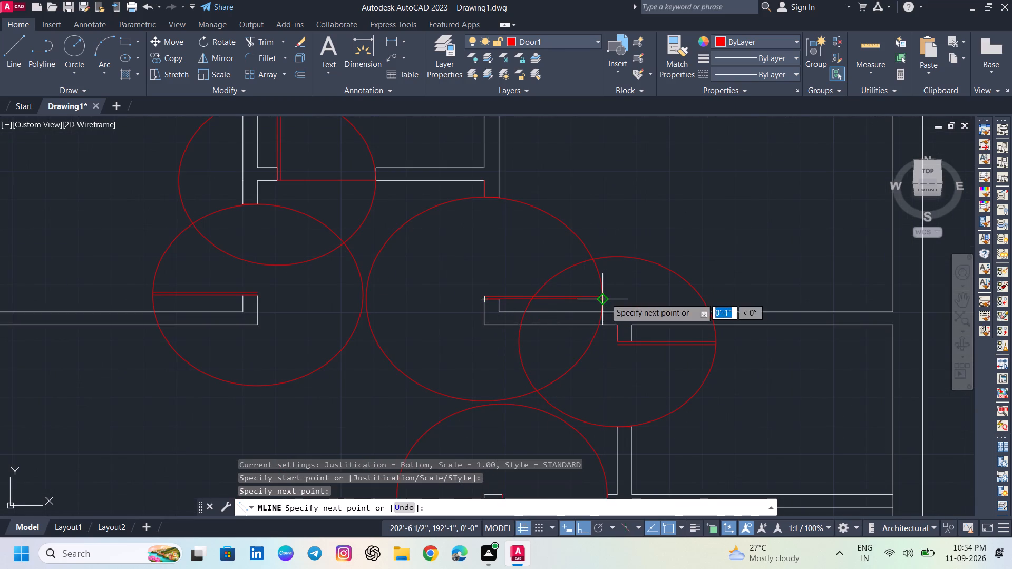
key("Escape")
Draw a Bottom-justified multiline door leaf from the south end of the southeast room's west door jamb south to the swing circle.
key("space")
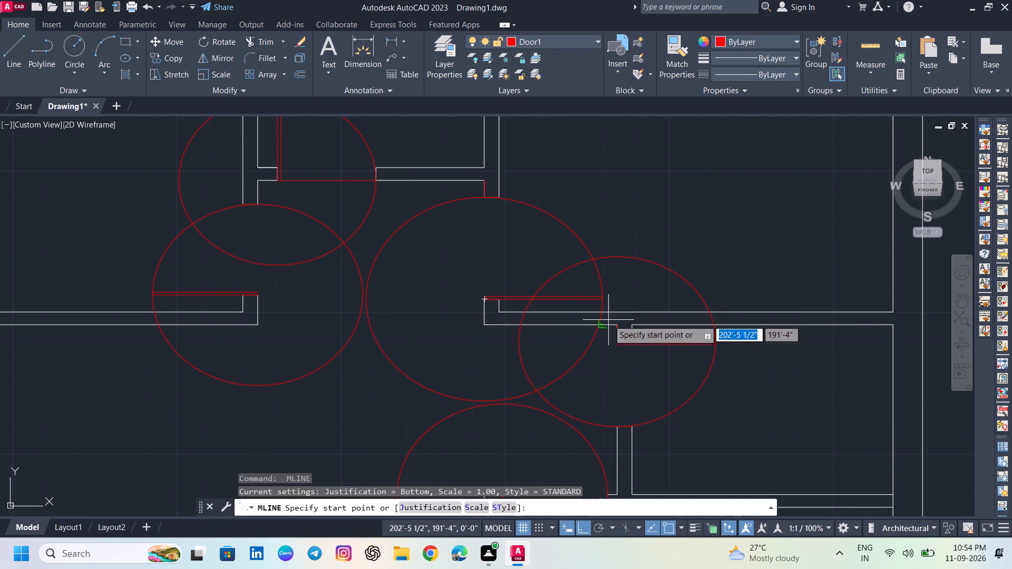
middle_click_drag(550, 381, 552, 219)
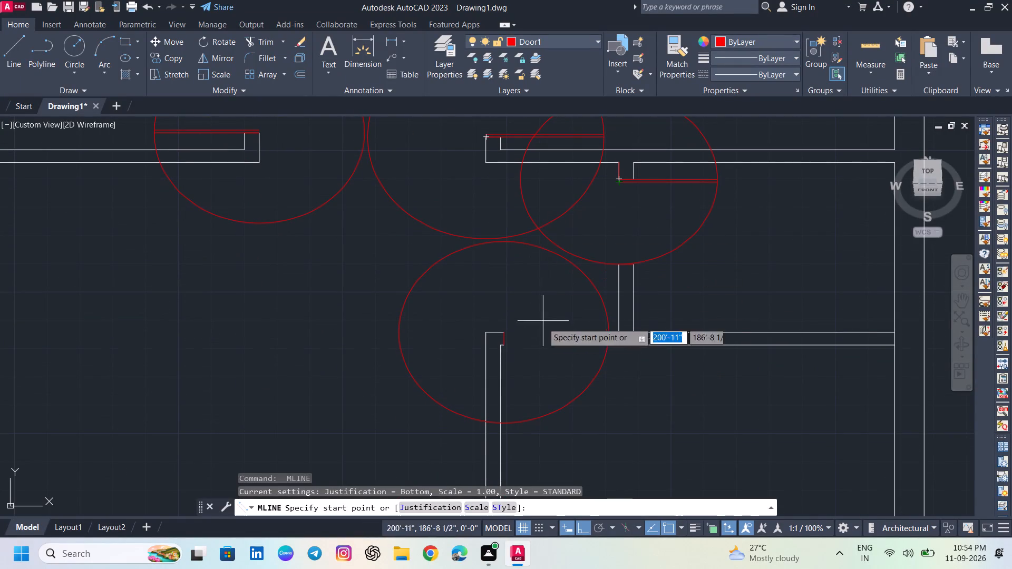
left_click(504, 344)
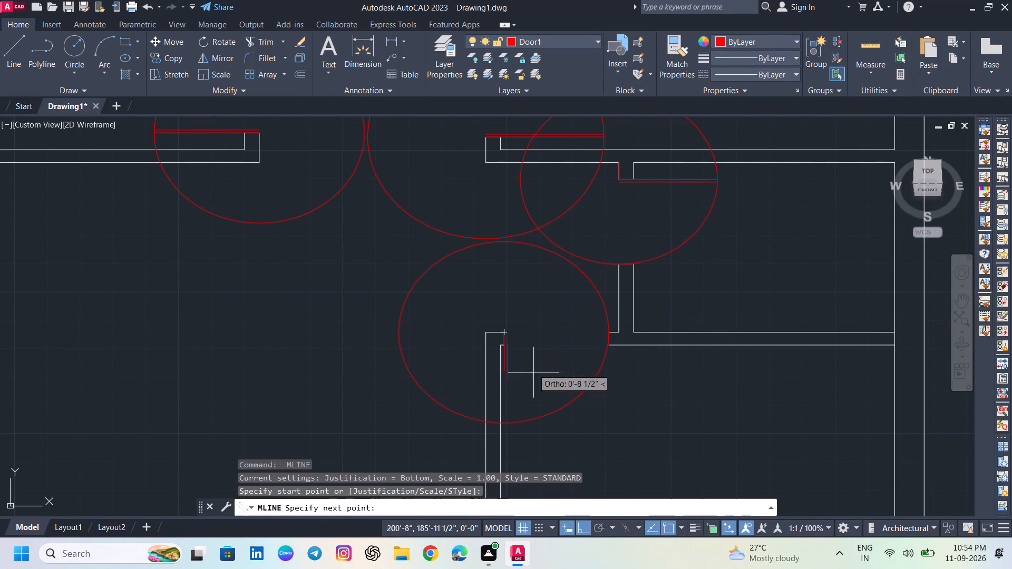
left_click(507, 425)
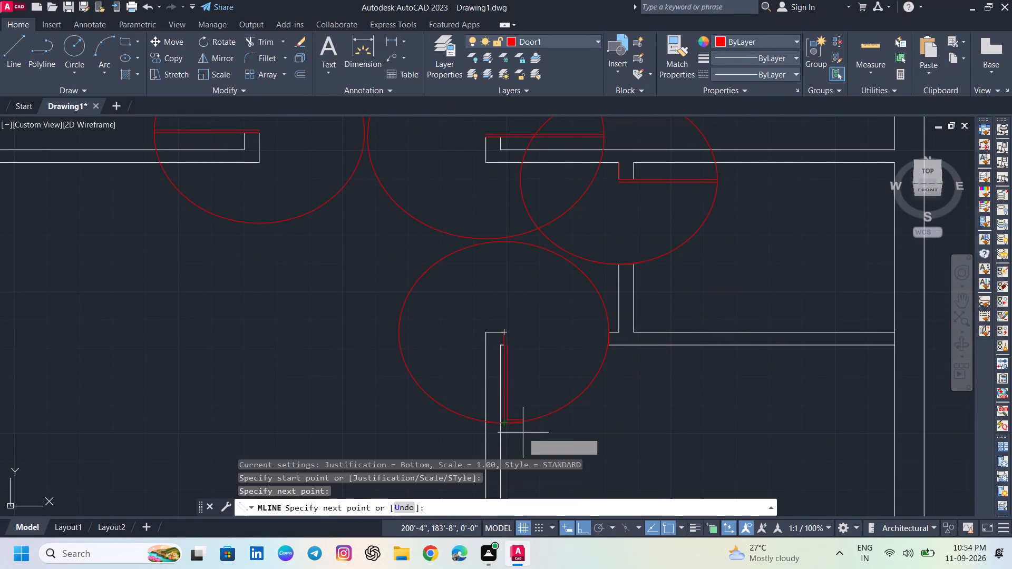
key("Escape")
Draw a line across the northwest room's doorway, joining the east ends of the south and north jambs.
scroll(544, 372, "down", 1)
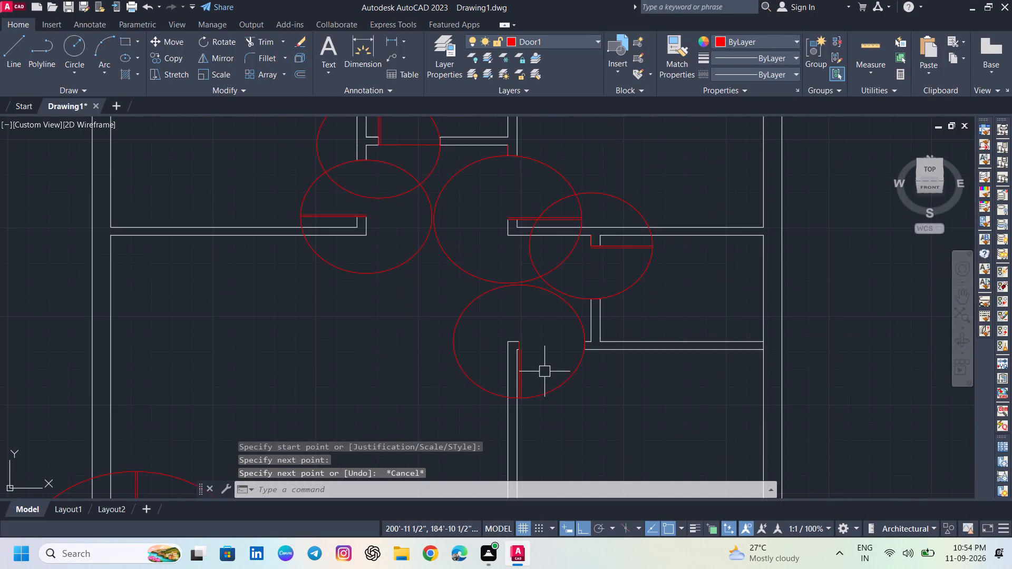
middle_click_drag(538, 341, 544, 408)
middle_click_drag(517, 334, 530, 388)
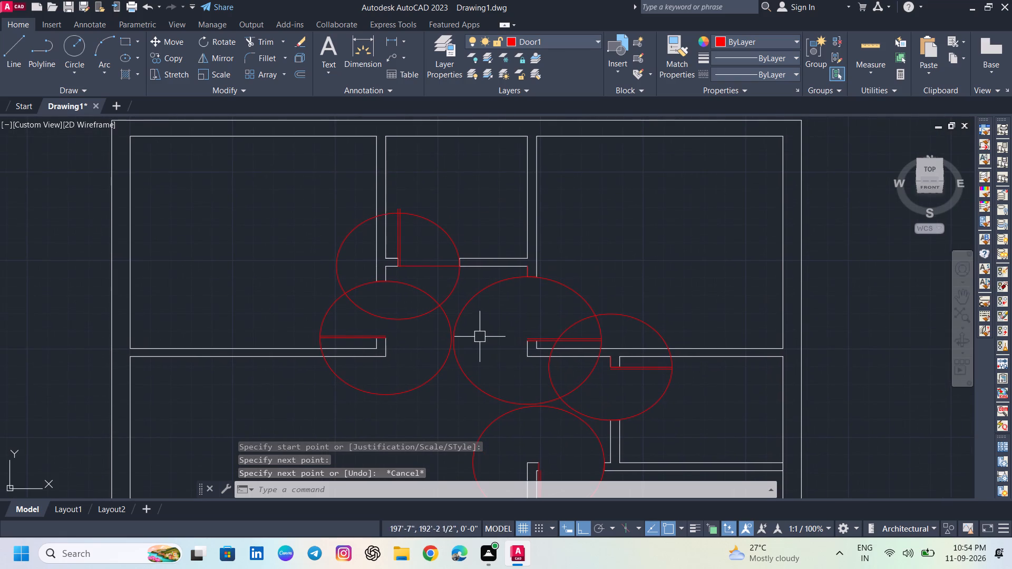
key("l")
key("Return")
scroll(431, 299, "up", 1)
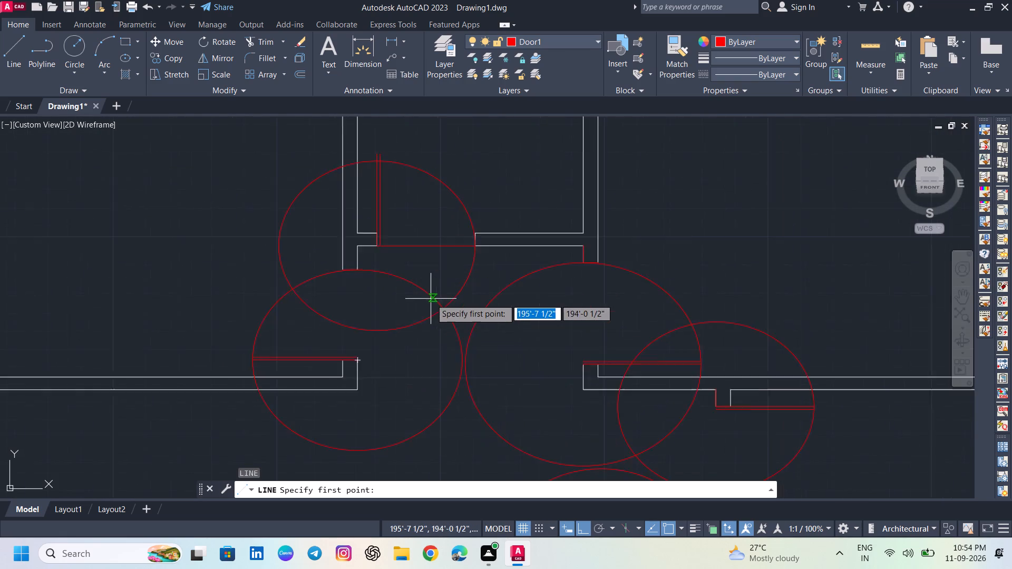
scroll(431, 299, "up", 1)
left_click(310, 397)
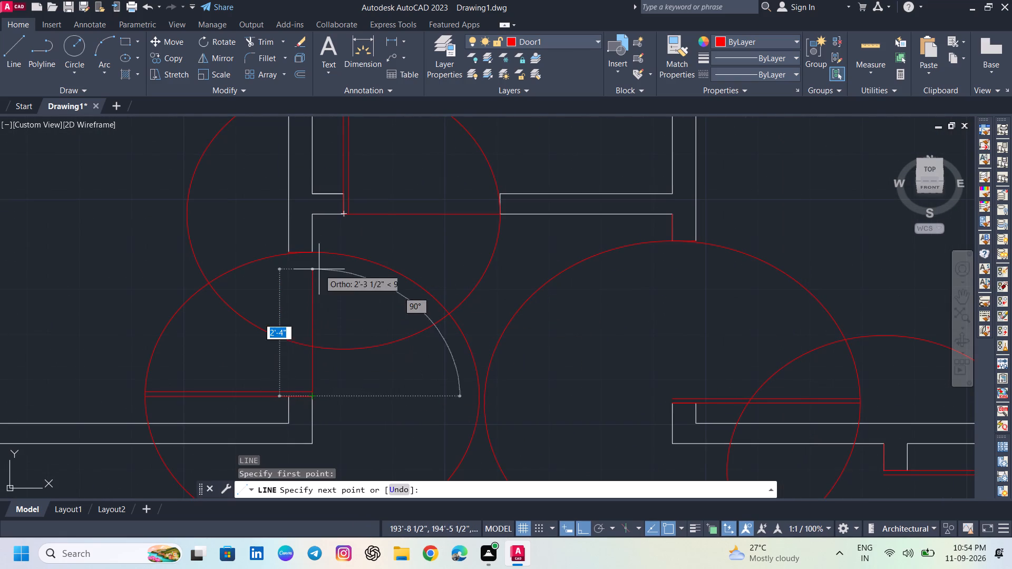
left_click(316, 251)
key("space")
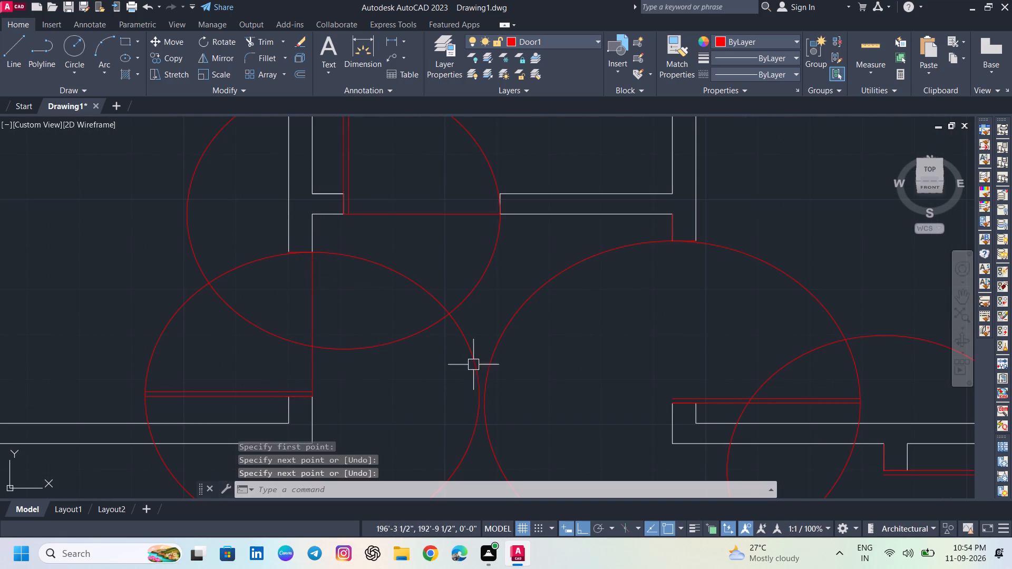
Draw a line across the northeast room's doorway, joining the west ends of the south and north jambs.
key("space")
scroll(593, 348, "down", 2)
middle_click_drag(626, 357, 592, 277)
scroll(596, 292, "up", 2)
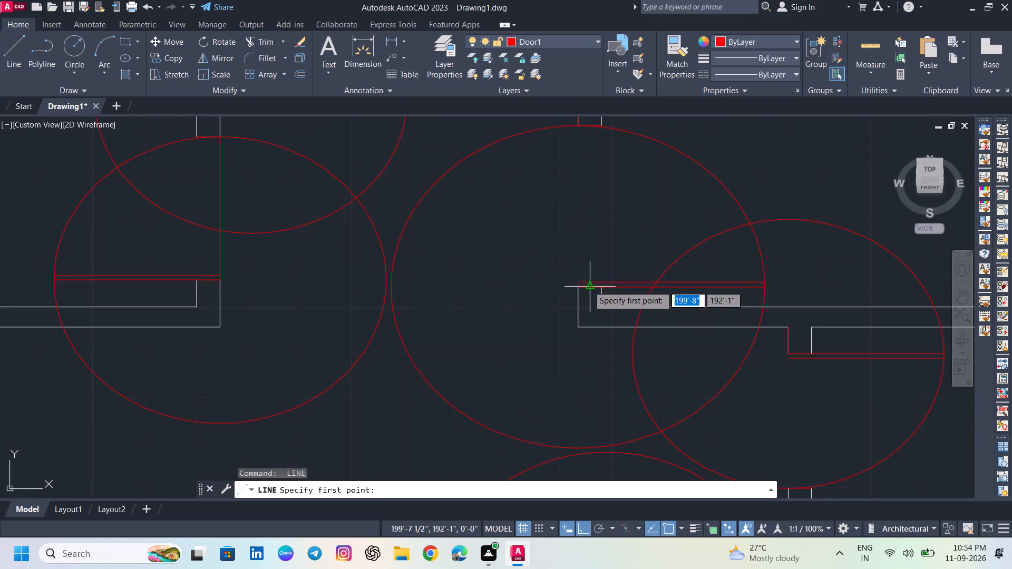
left_click(575, 288)
left_click(578, 127)
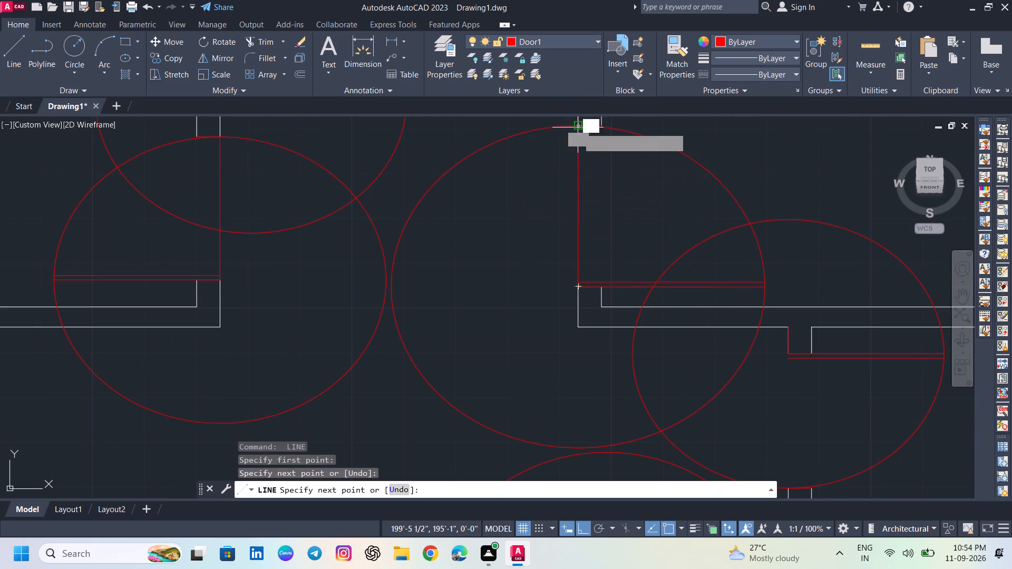
key("space")
Draw a line across the small east room's doorway, joining the west ends of the north and south jambs.
middle_click_drag(614, 406, 553, 273)
key("space")
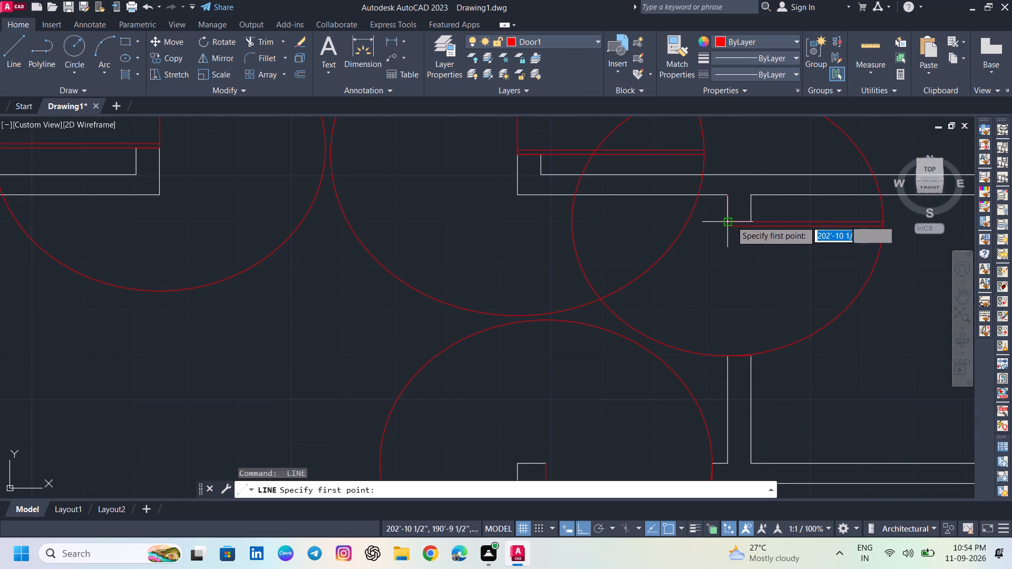
left_click(731, 220)
left_click(726, 358)
key("space")
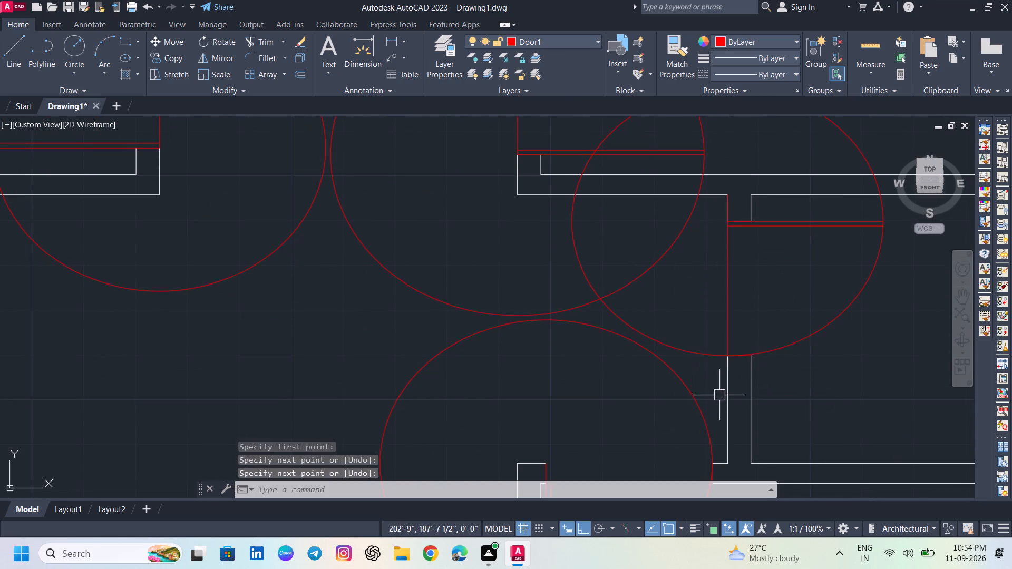
Draw a line across the southeast room's doorway, joining the north ends of the west and east jambs.
middle_click_drag(696, 417, 674, 255)
key("space")
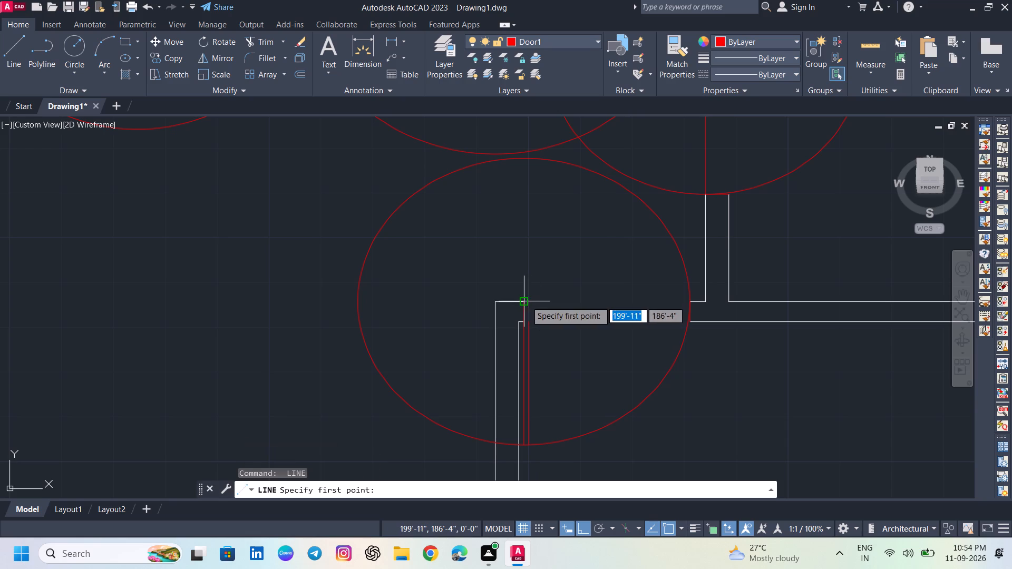
left_click_drag(526, 301, 531, 301)
left_click(690, 301)
key("space")
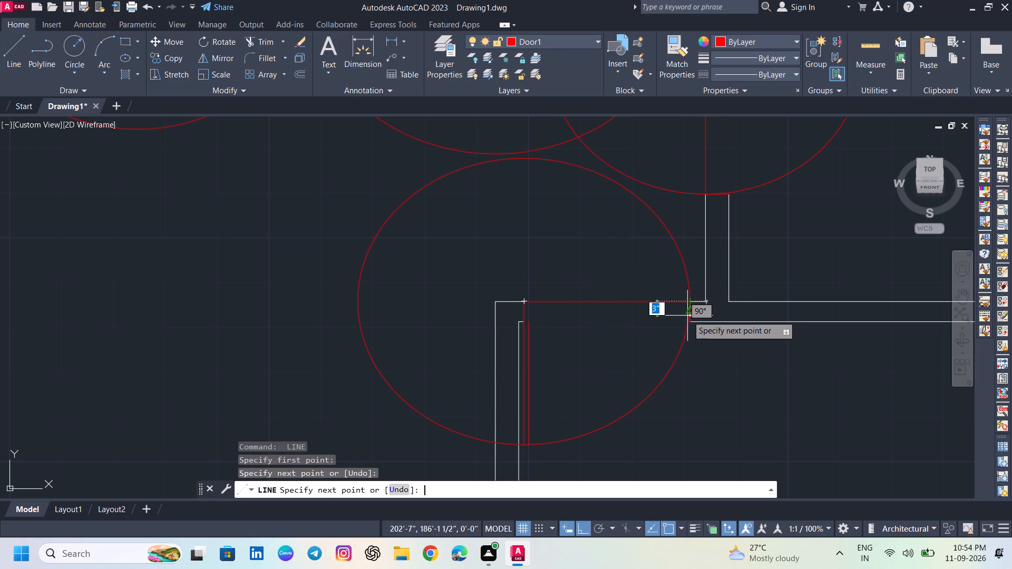
Draw a 5' line across the large southwest doorway, joining the south ends of the west and east jambs.
scroll(556, 359, "down", 3)
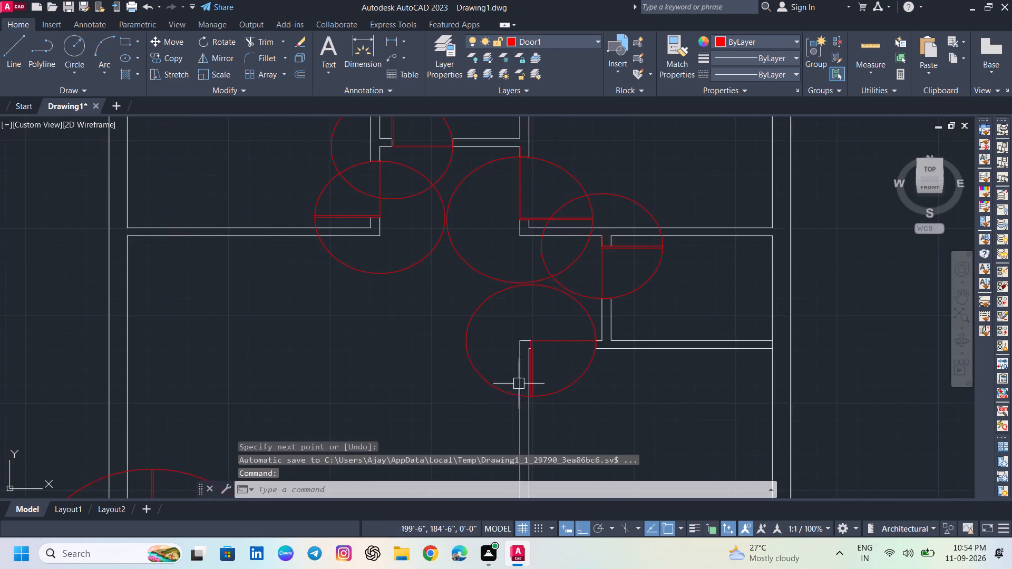
middle_click_drag(518, 386, 543, 254)
middle_click_drag(260, 428, 363, 308)
key("space")
scroll(294, 341, "up", 2)
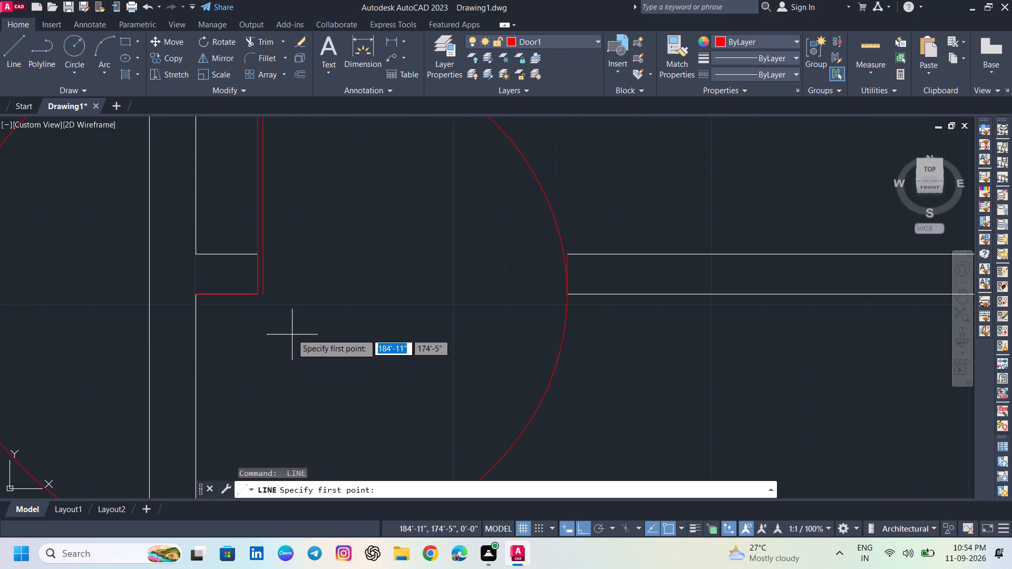
left_click(254, 295)
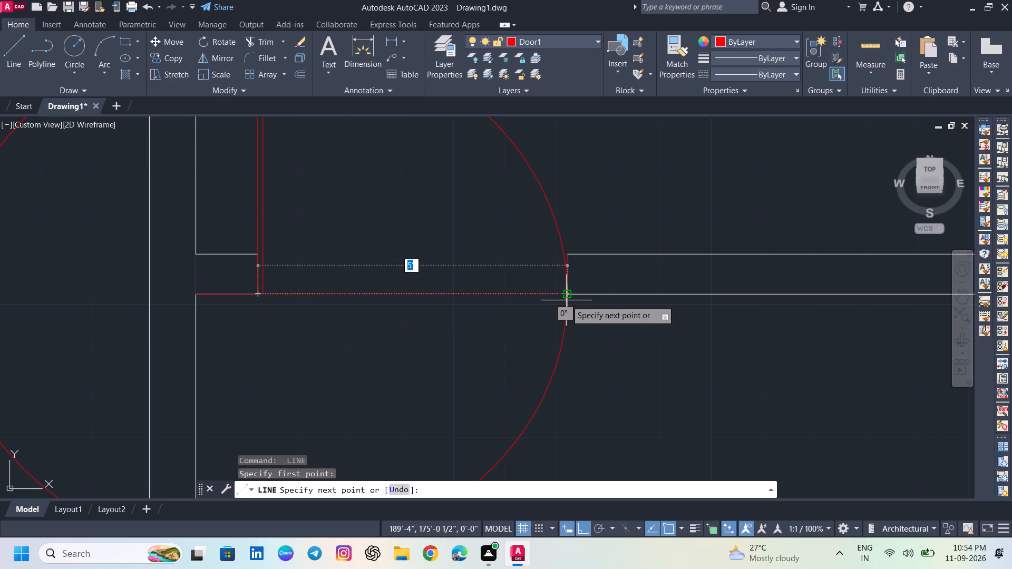
left_click(566, 298)
key("space")
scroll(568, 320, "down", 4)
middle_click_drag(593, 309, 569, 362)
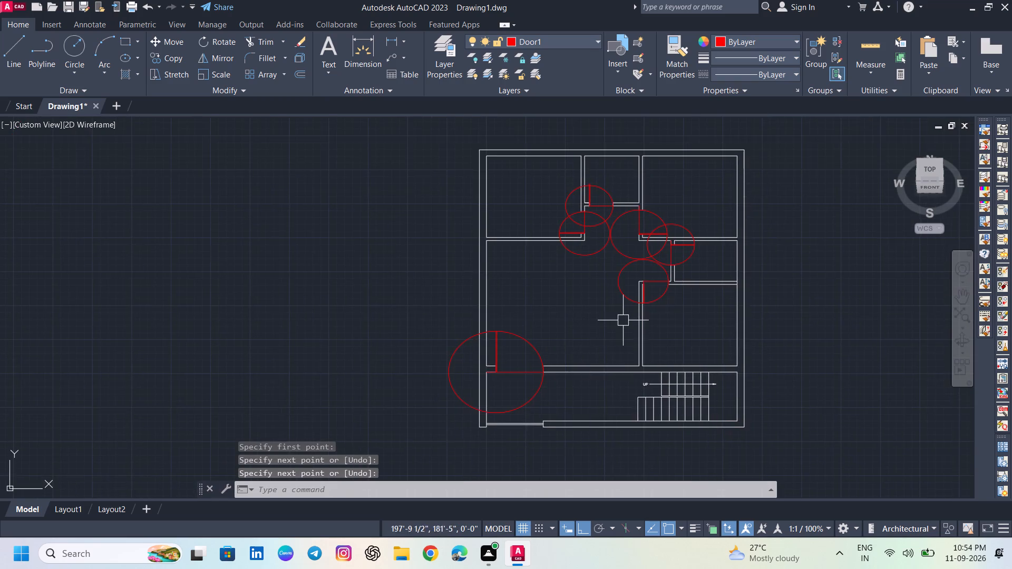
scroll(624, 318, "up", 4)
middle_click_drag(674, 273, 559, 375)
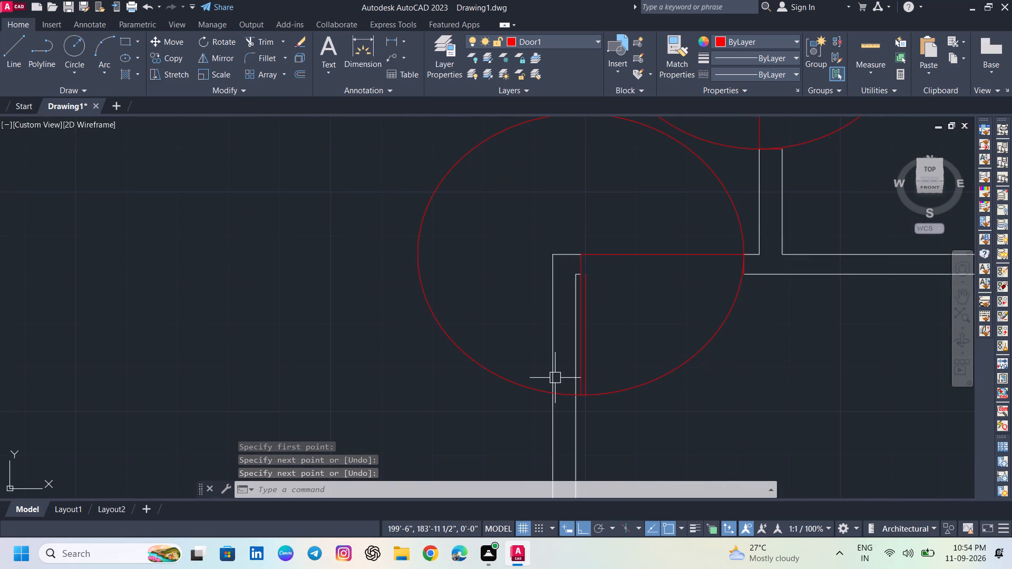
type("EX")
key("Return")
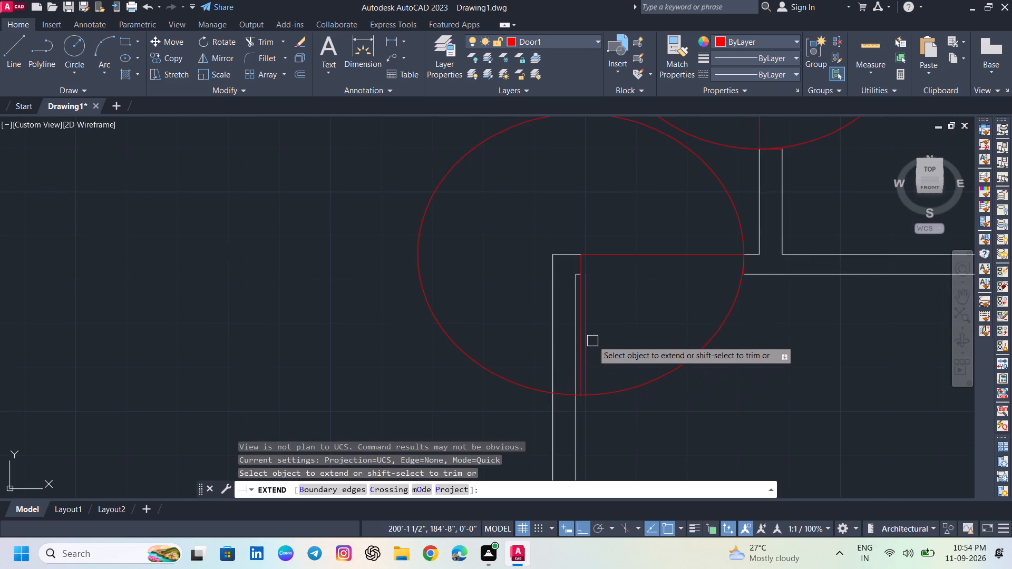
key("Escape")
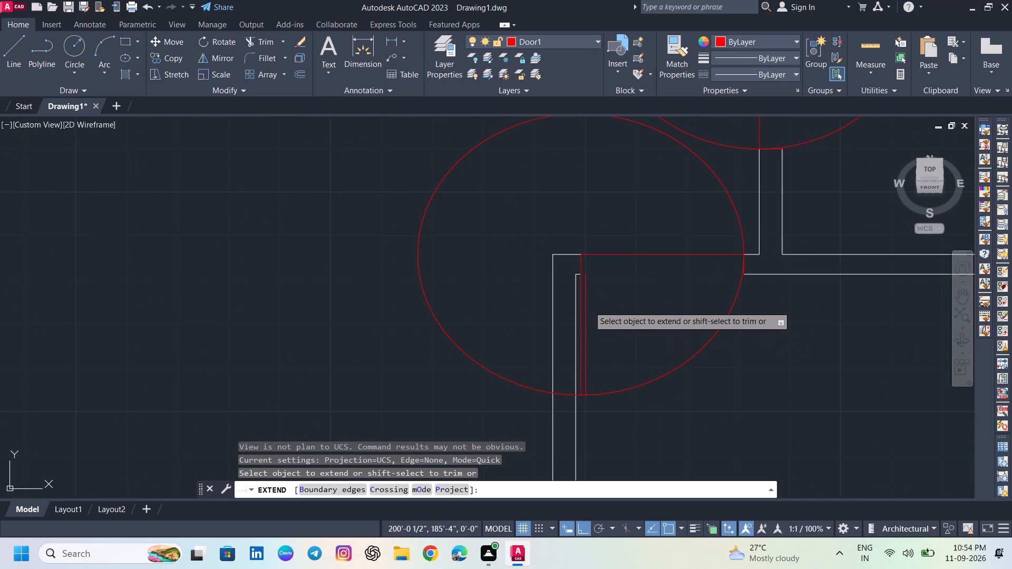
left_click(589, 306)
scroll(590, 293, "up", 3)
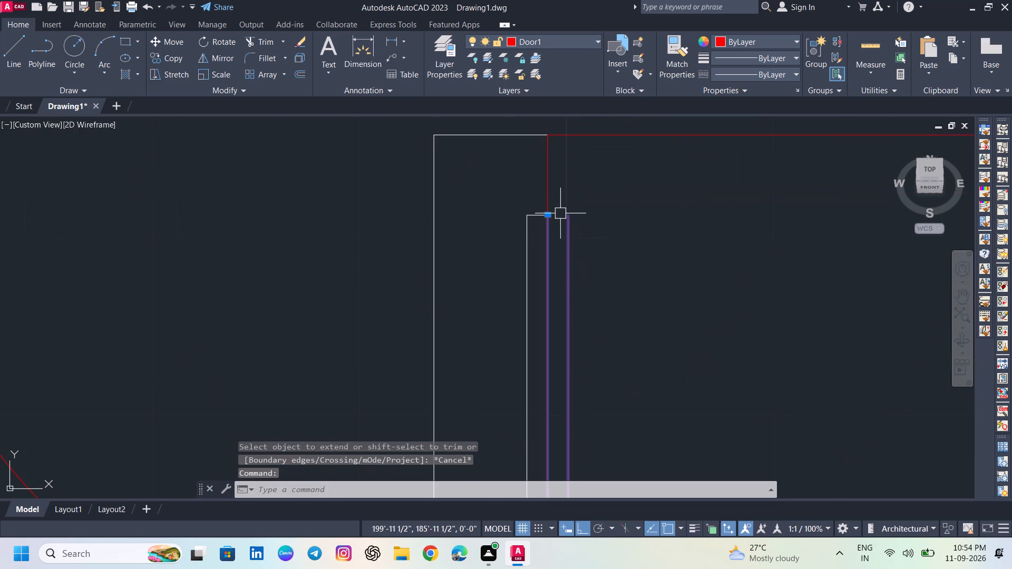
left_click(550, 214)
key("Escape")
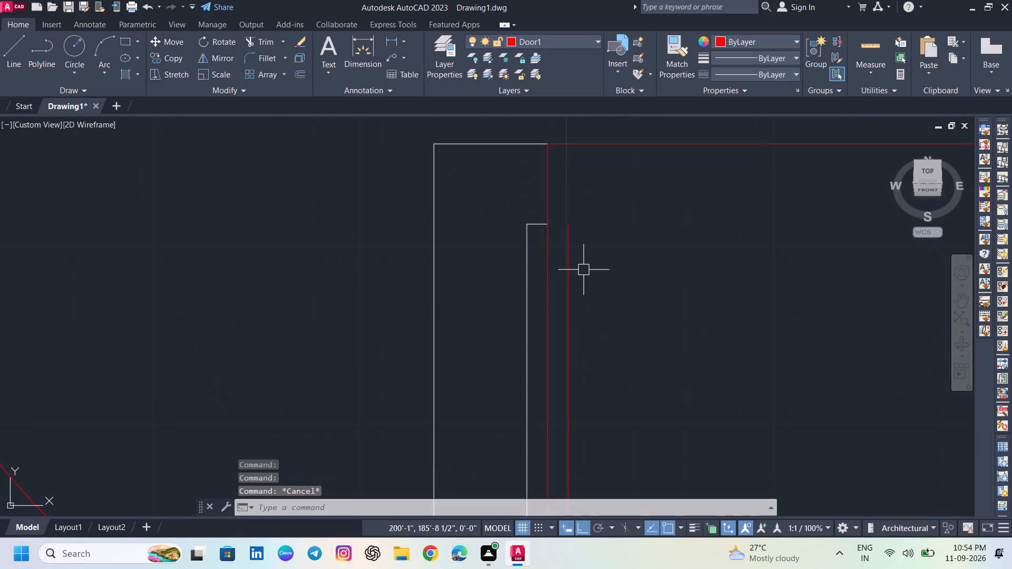
Stretch the north end of the southeast room's door leaf up to the doorway's closing line.
left_click(571, 265)
left_click_drag(547, 225, 547, 164)
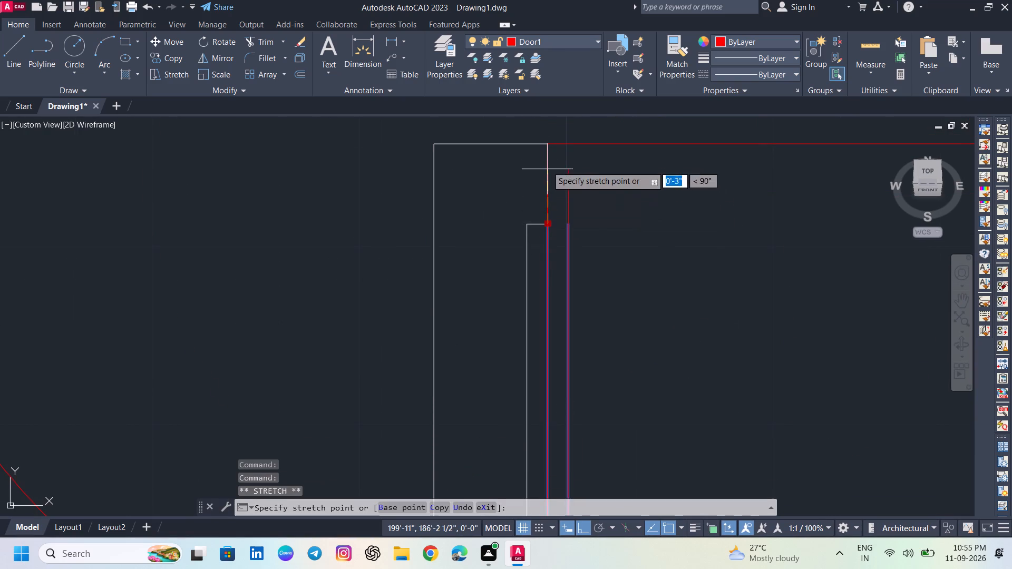
left_click_drag(547, 164, 547, 146)
left_click(547, 146)
key("Escape")
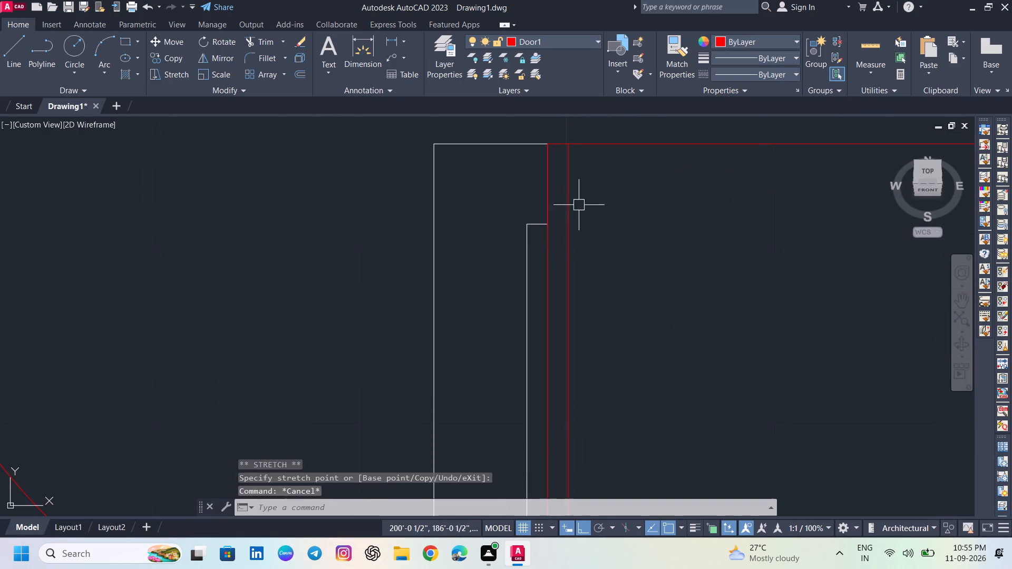
Trim the north room's door leaf to the swing circle, and cut away the circle beside the leaf and below the closing line.
scroll(592, 239, "down", 3)
scroll(629, 328, "down", 1)
middle_click_drag(633, 326, 616, 414)
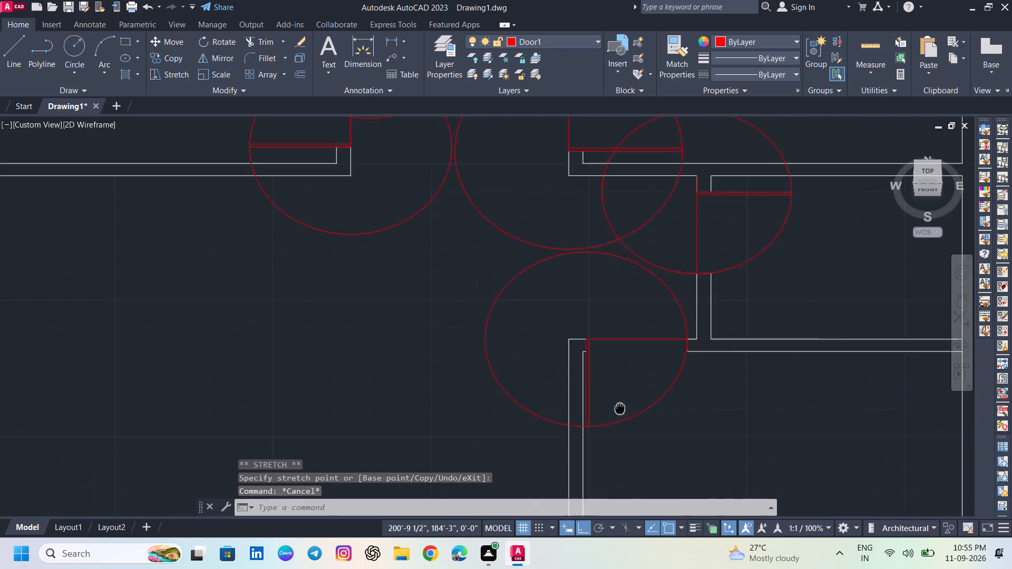
middle_click_drag(616, 414, 547, 411)
scroll(540, 411, "down", 1)
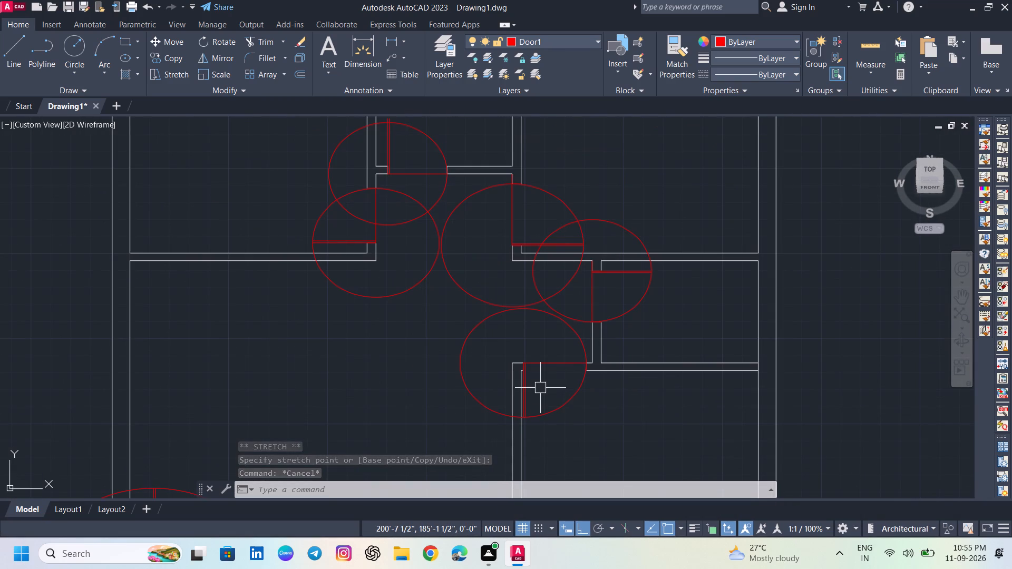
type("TR")
key("Return")
middle_click_drag(463, 224, 463, 225)
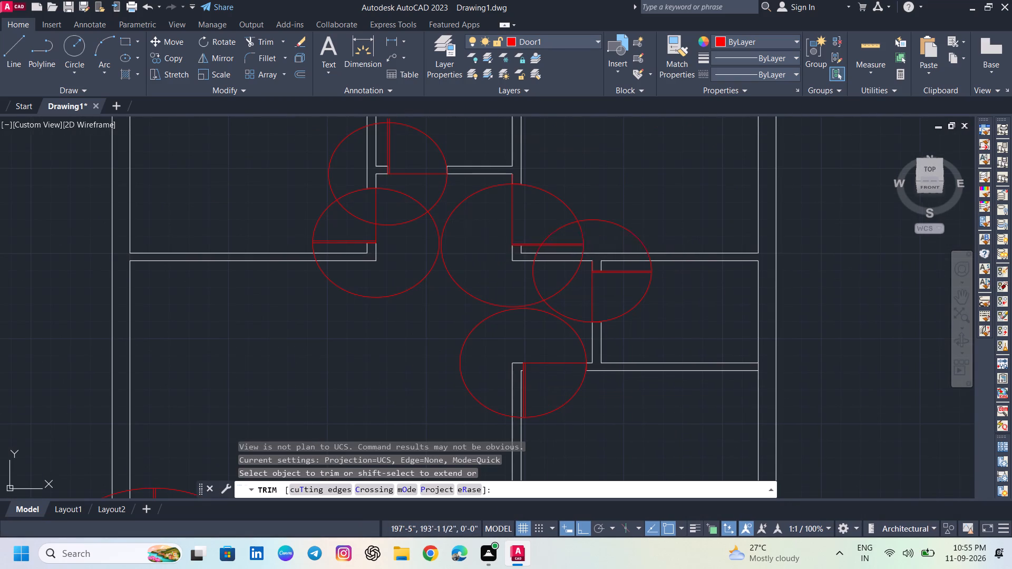
middle_click_drag(463, 225, 471, 361)
scroll(406, 239, "up", 2)
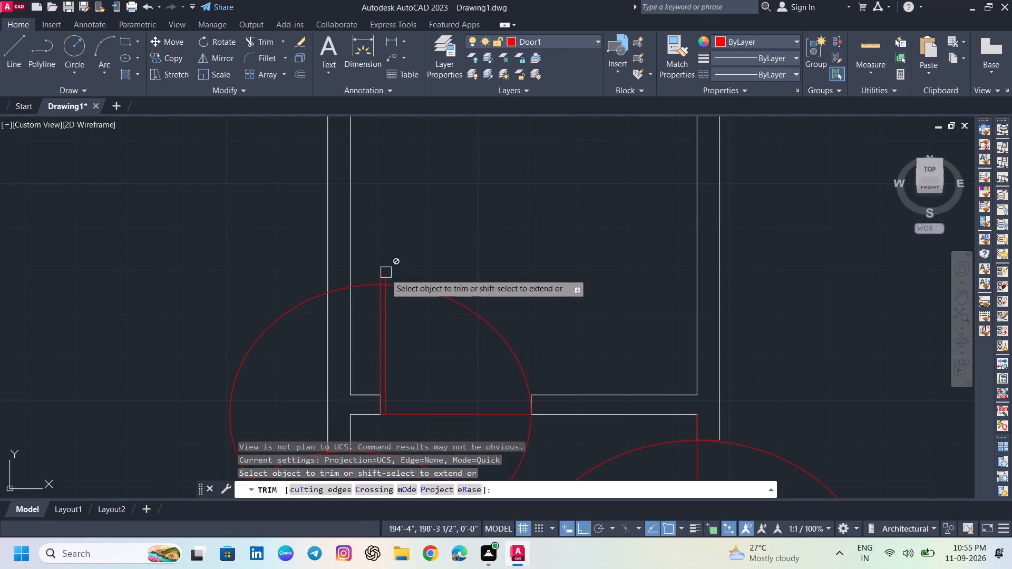
left_click(384, 276)
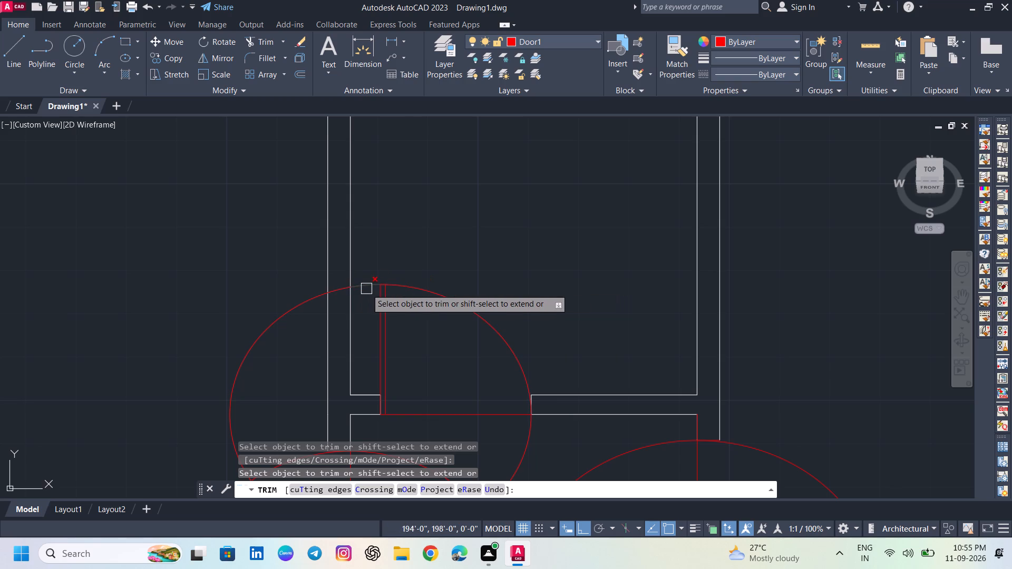
left_click(366, 289)
scroll(371, 292, "down", 1)
middle_click_drag(420, 328, 419, 227)
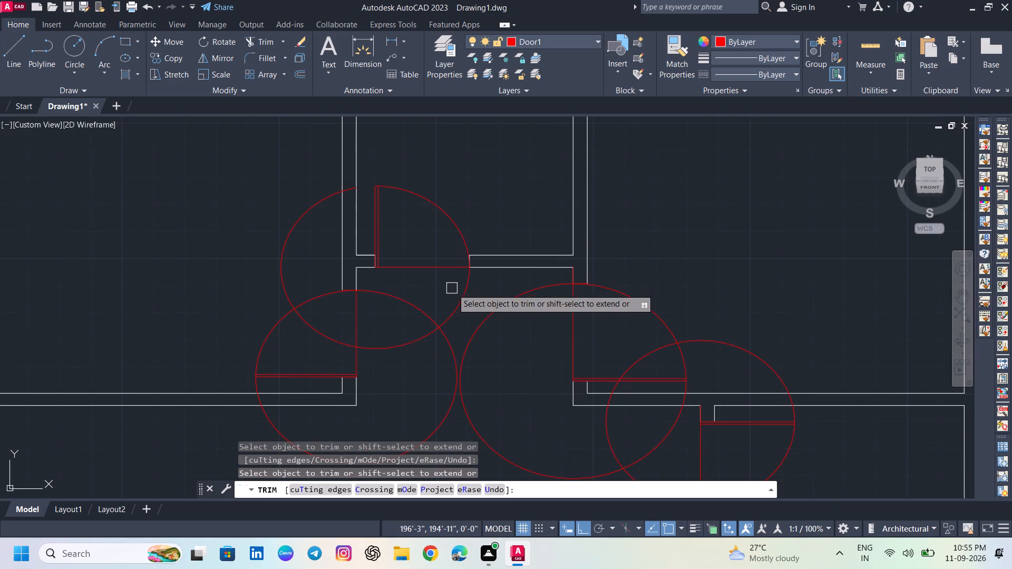
left_click(458, 293)
Trim the northwest room's swing circle to a quarter arc and remove the remaining pieces of the north room's swing circle.
scroll(458, 305, "down", 1)
middle_click_drag(454, 304, 452, 245)
scroll(405, 247, "up", 2)
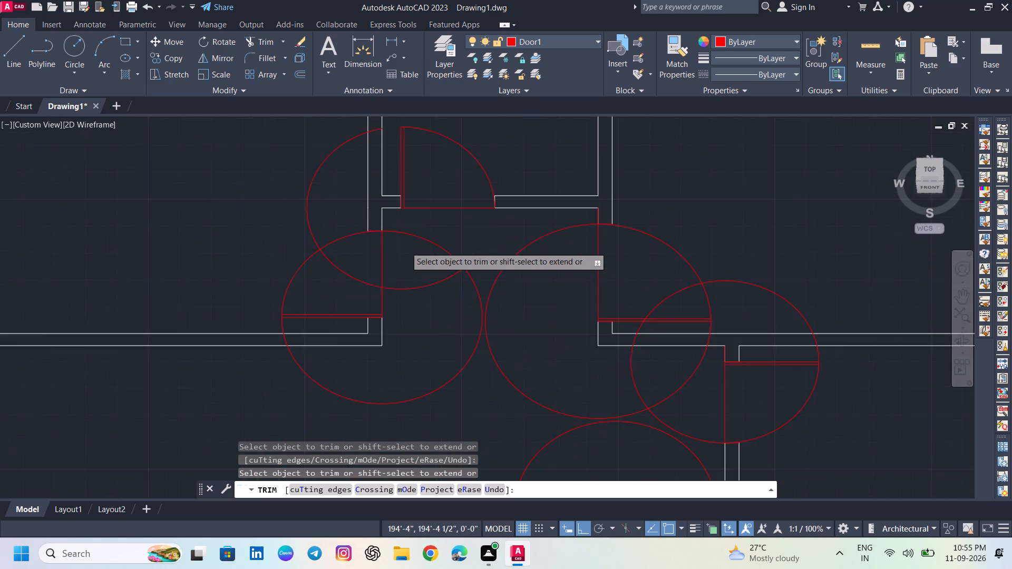
left_click(295, 274)
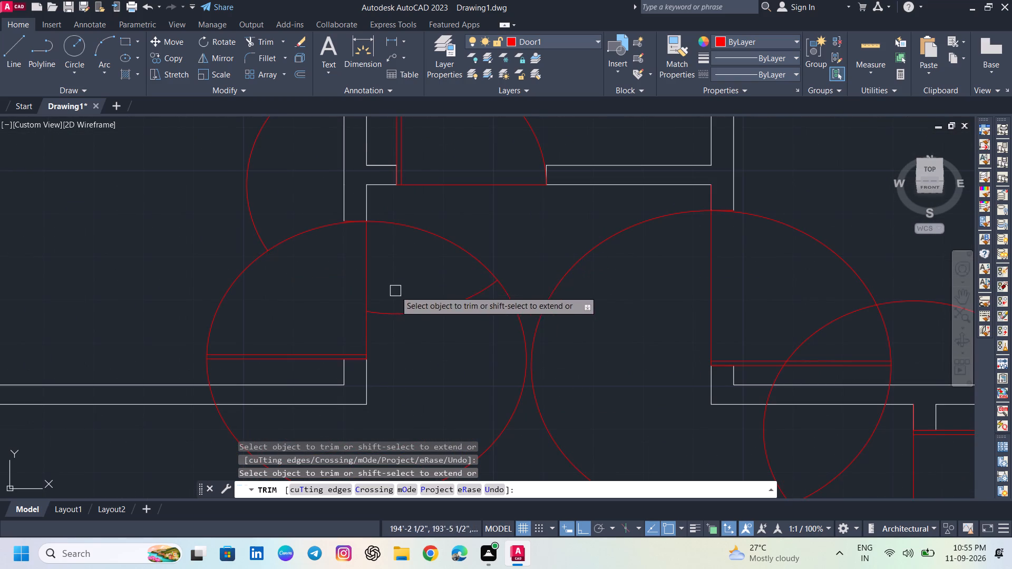
scroll(393, 276, "down", 1)
middle_click_drag(412, 281, 404, 291)
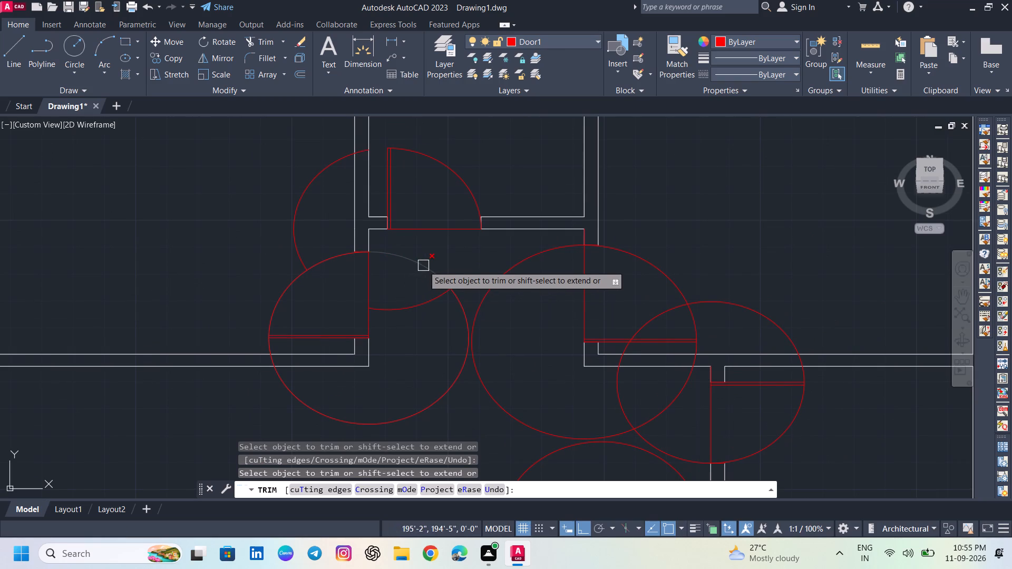
left_click(415, 265)
left_click(415, 305)
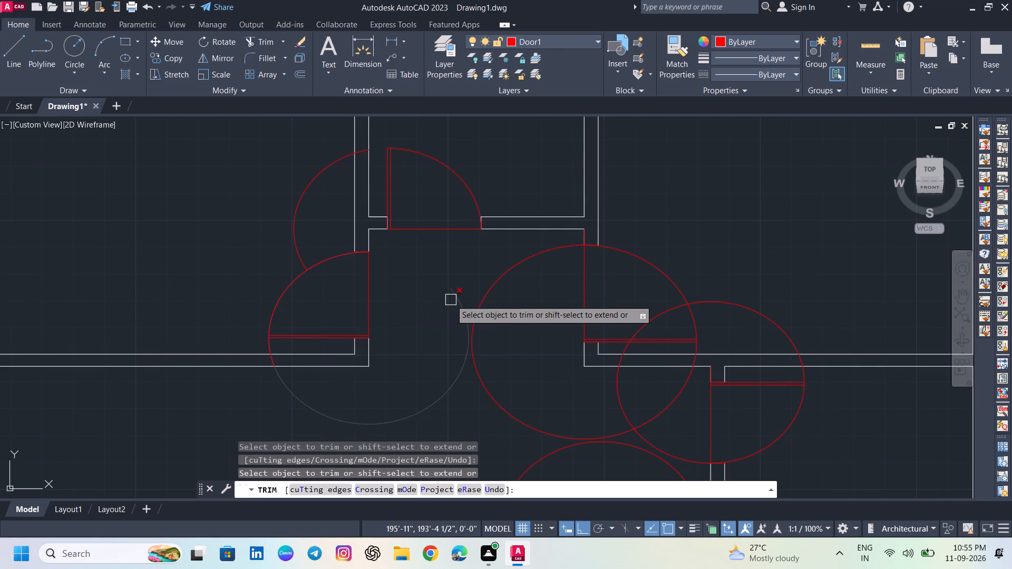
left_click(451, 300)
scroll(278, 369, "up", 2)
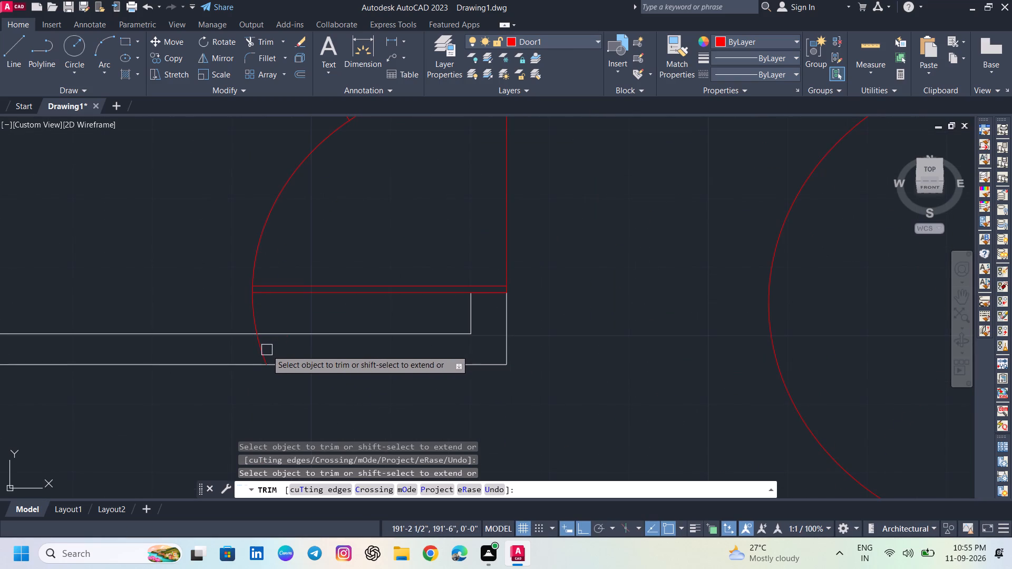
left_click(267, 350)
left_click(253, 317)
scroll(278, 315, "down", 2)
middle_click_drag(366, 317, 366, 348)
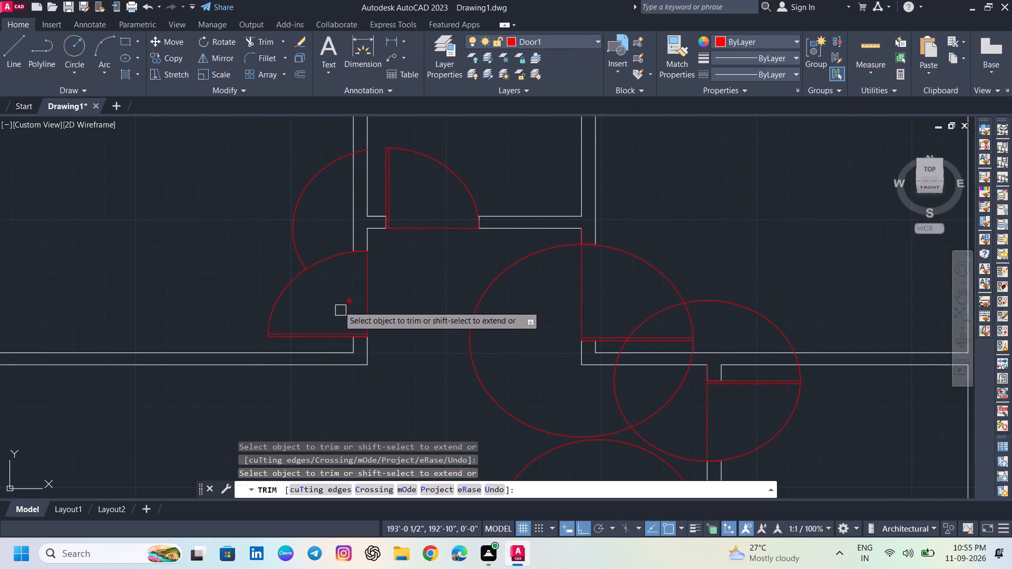
left_click(300, 246)
left_click(363, 149)
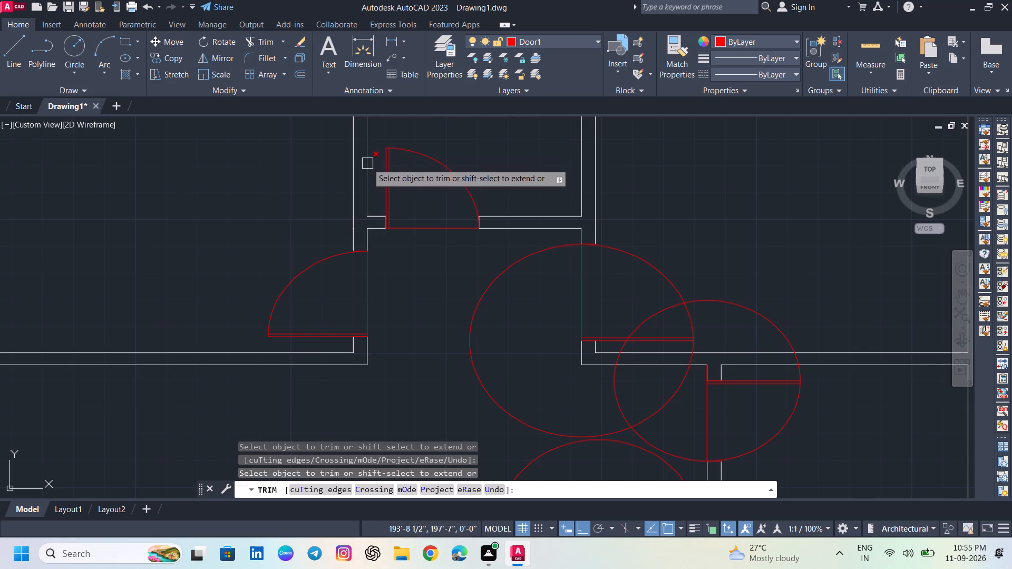
Trim the unwanted main portions of the swing circles at the northeast, small east and southeast room doors.
middle_click_drag(397, 273, 308, 203)
middle_click(338, 212)
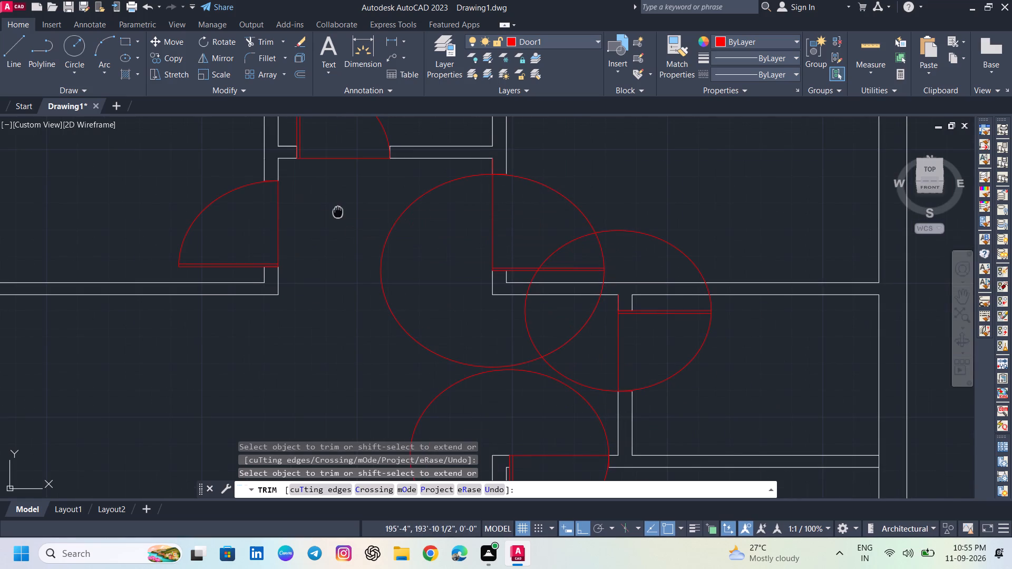
middle_click_drag(374, 260, 314, 212)
left_click(320, 215)
middle_click_drag(380, 258, 357, 214)
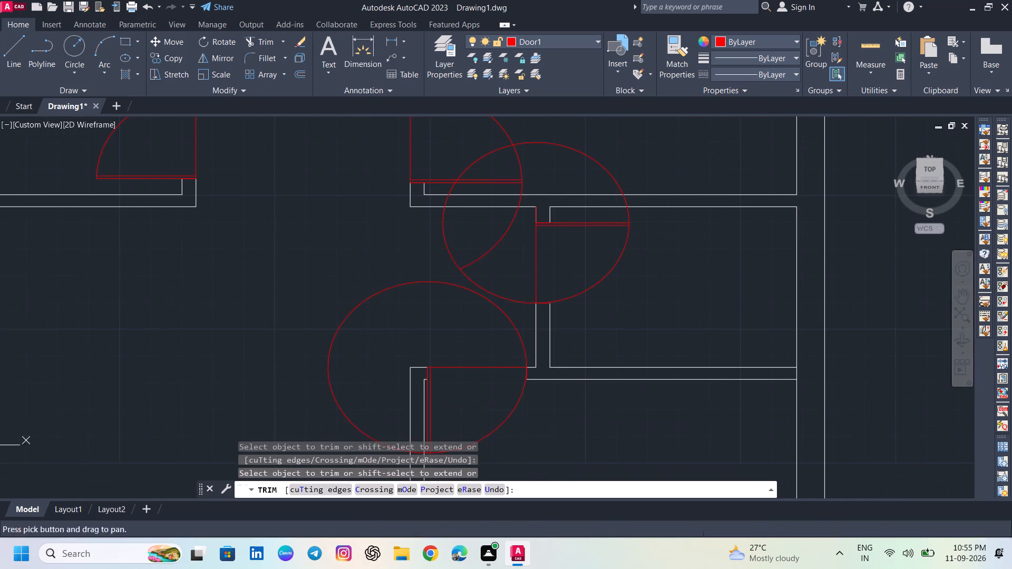
left_click(382, 294)
left_click(494, 299)
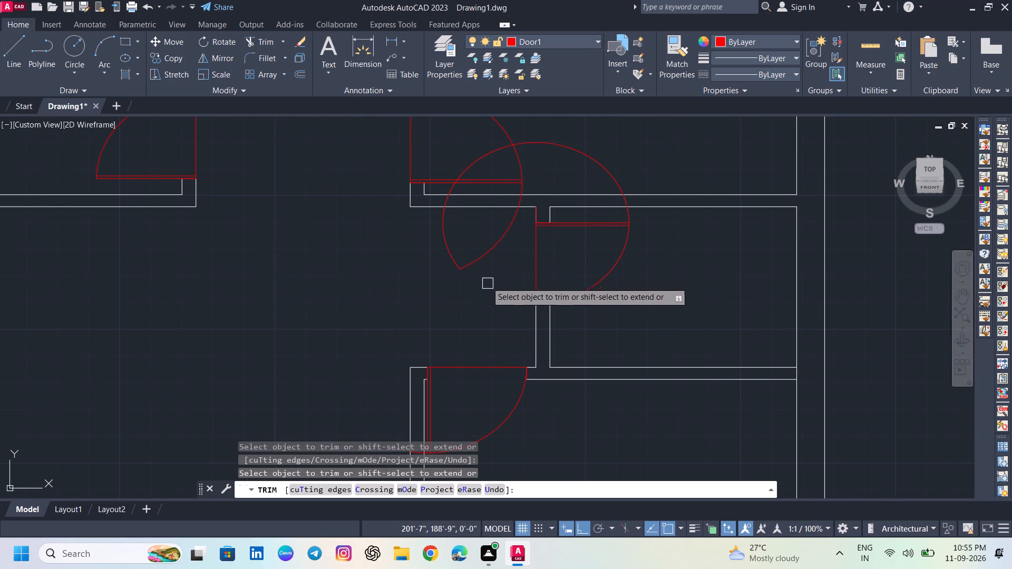
left_click(484, 263)
left_click(446, 244)
middle_click_drag(498, 256, 440, 285)
left_click(518, 186)
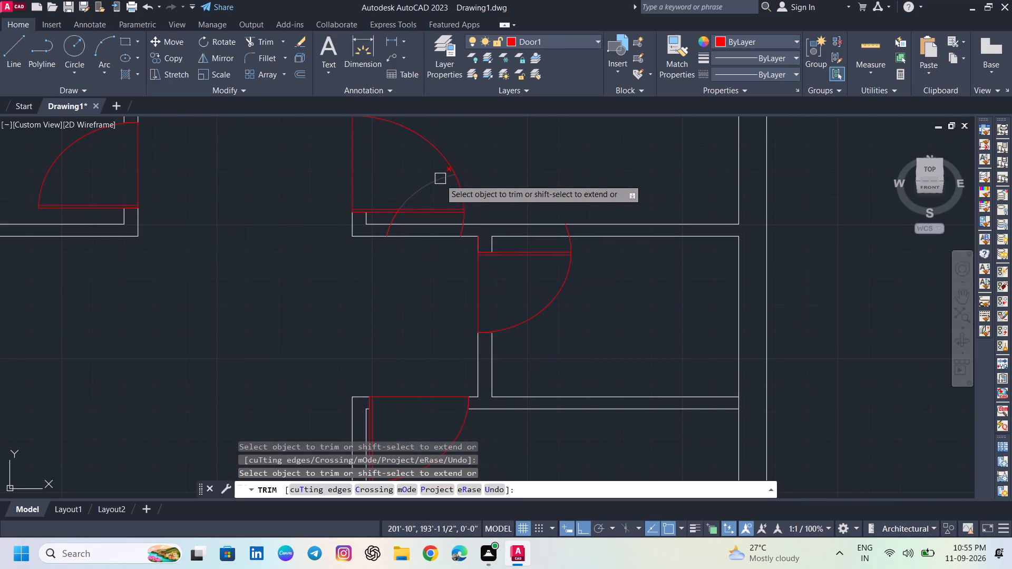
left_click(439, 187)
Trim the leftover arc pieces below the northeast room's door leaf and inside the adjoining horizontal wall.
scroll(433, 199, "down", 1)
scroll(408, 216, "up", 2)
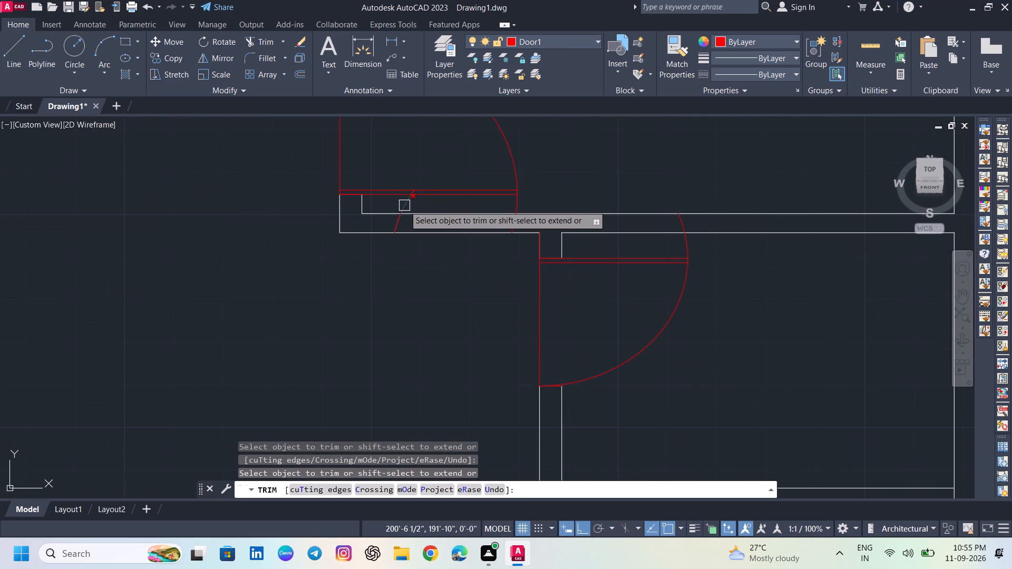
scroll(404, 206, "up", 2)
left_click(410, 199)
scroll(417, 180, "up", 2)
left_click(423, 164)
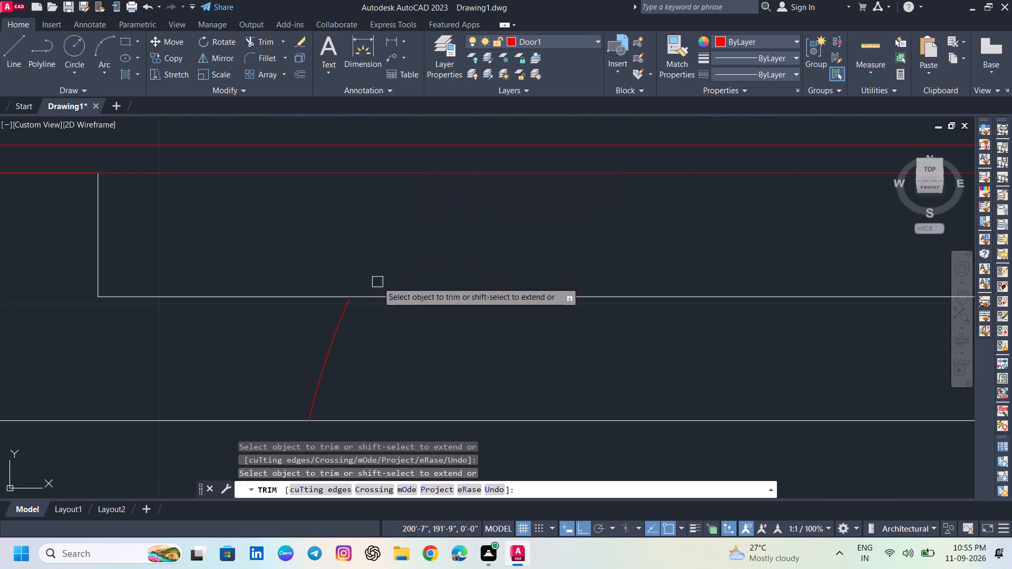
left_click(343, 326)
scroll(361, 333, "down", 2)
middle_click_drag(447, 345, 339, 241)
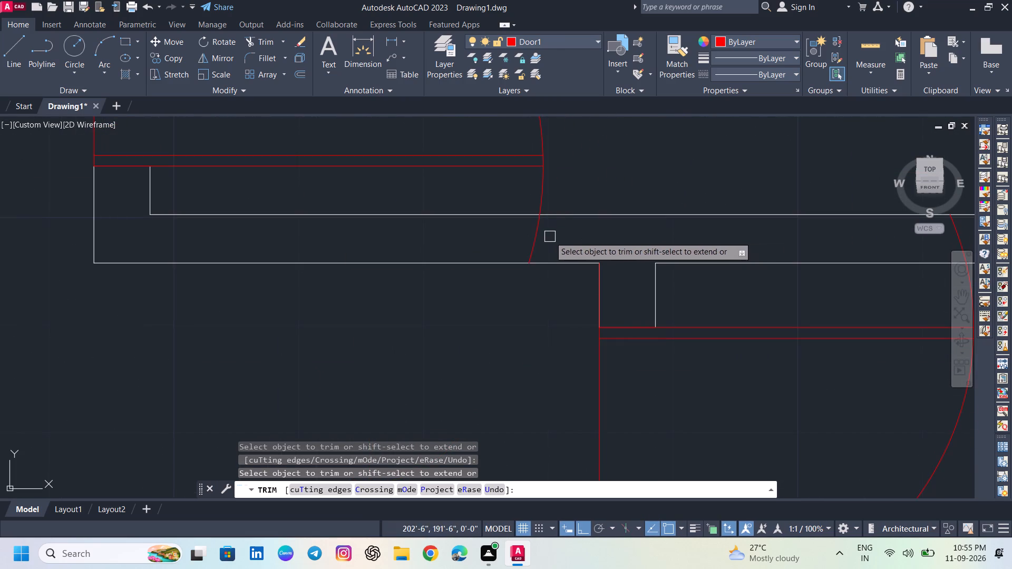
left_click(538, 238)
left_click(538, 193)
Trim the small east room's swing arc north of its leaf and the closing line's overhang beyond the leaf.
scroll(546, 223, "down", 1)
middle_click_drag(563, 237, 468, 188)
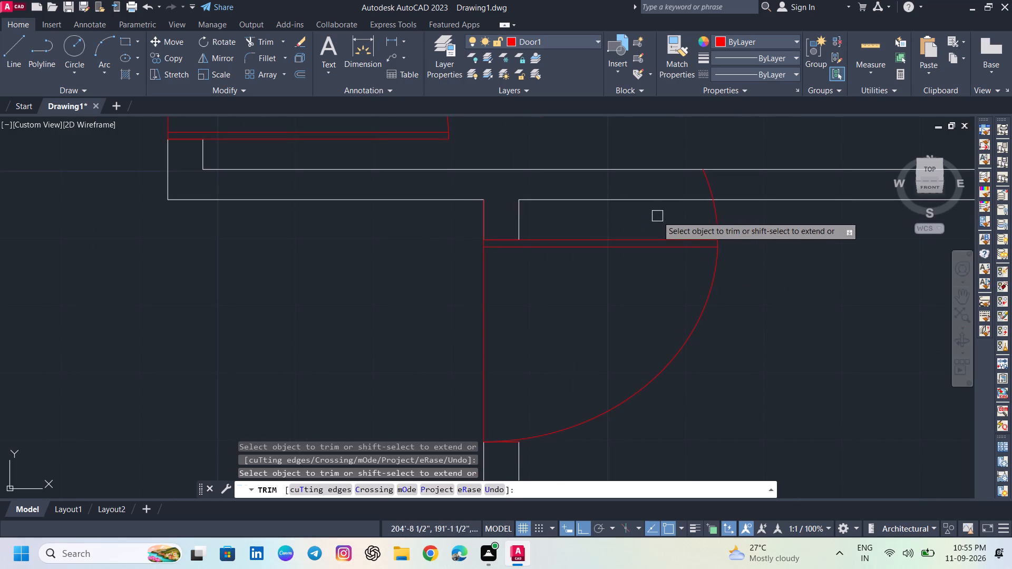
left_click(716, 219)
left_click(712, 181)
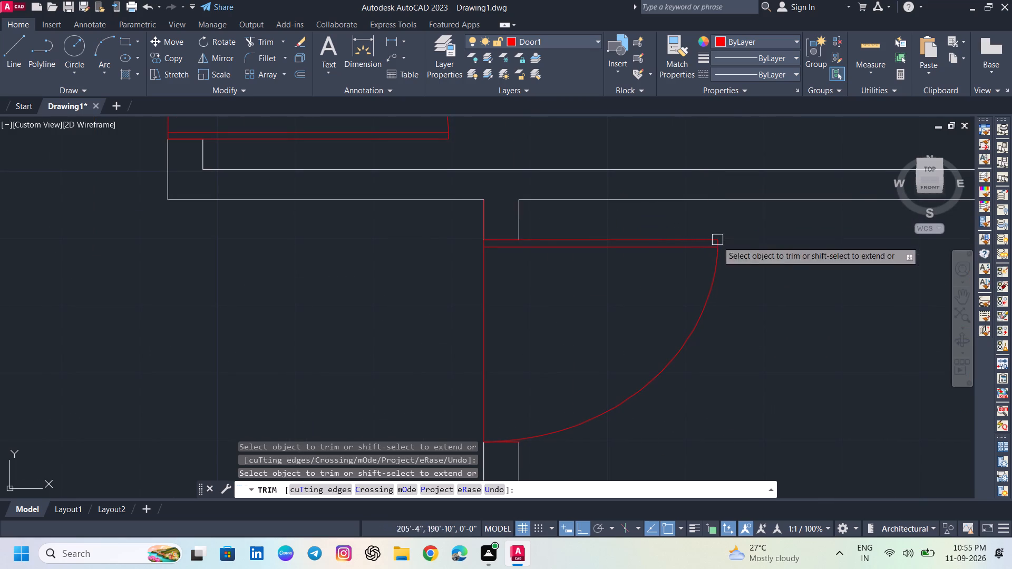
scroll(716, 270, "down", 1)
middle_click_drag(672, 311, 656, 202)
left_click(558, 132)
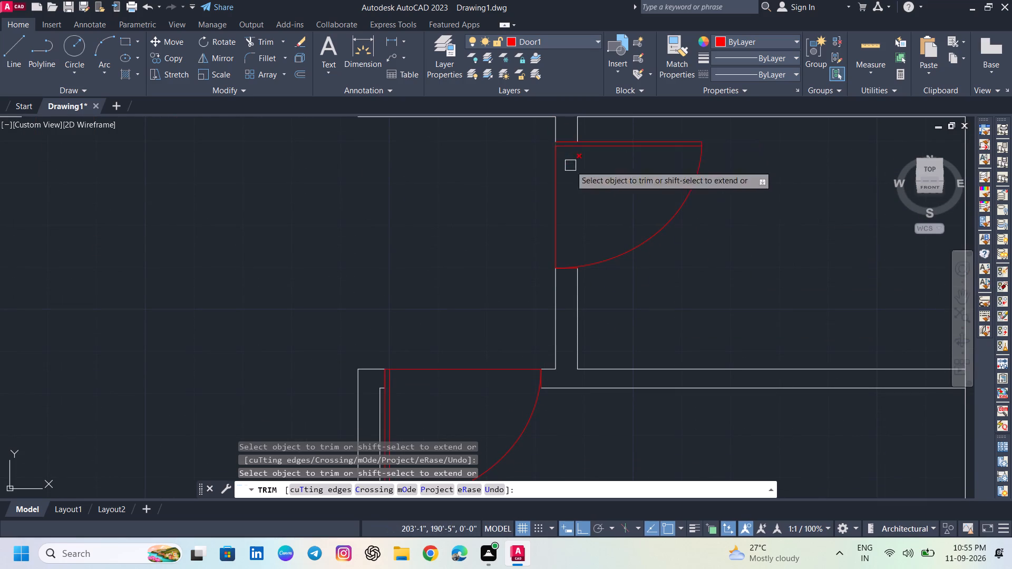
Trim the southeast room's swing arc pieces that extend west of the door leaf into the wall.
scroll(570, 197, "down", 2)
scroll(507, 289, "up", 2)
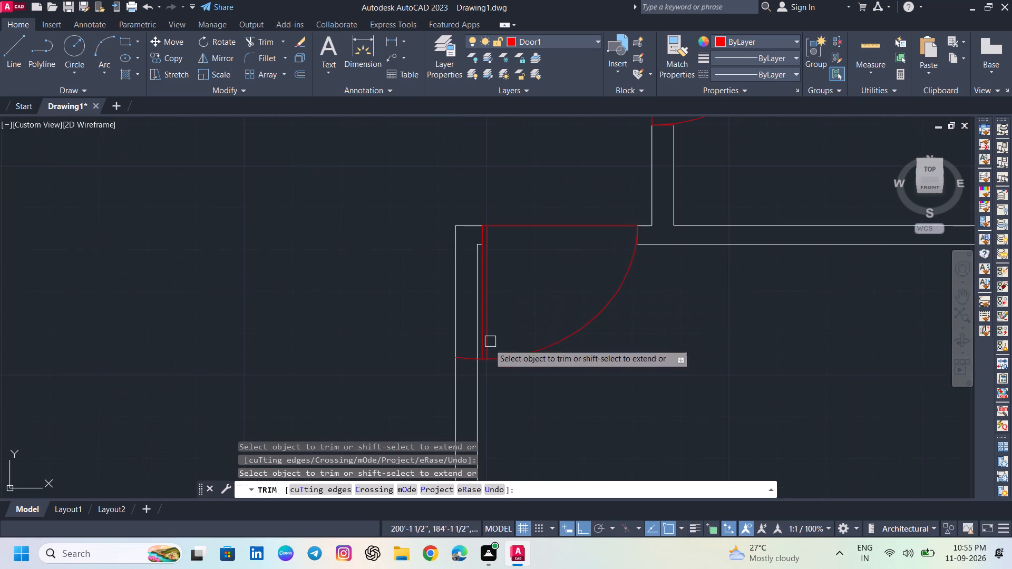
scroll(474, 356, "up", 2)
left_click(460, 361)
scroll(497, 372, "up", 2)
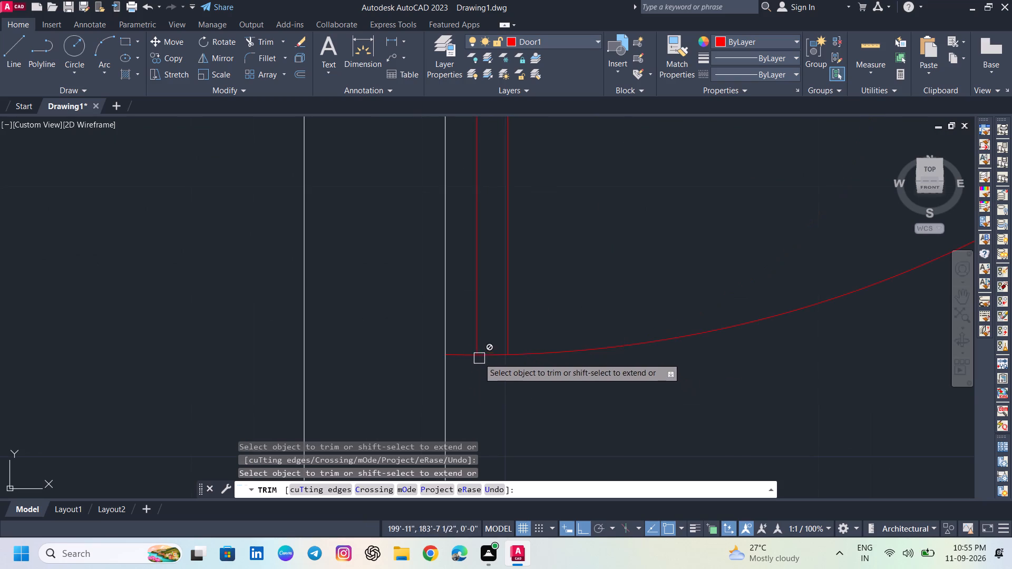
left_click(458, 355)
Trim the large southwest door's swing circle to a quarter arc between the leaf and the east jamb.
scroll(524, 364, "down", 5)
scroll(588, 304, "down", 2)
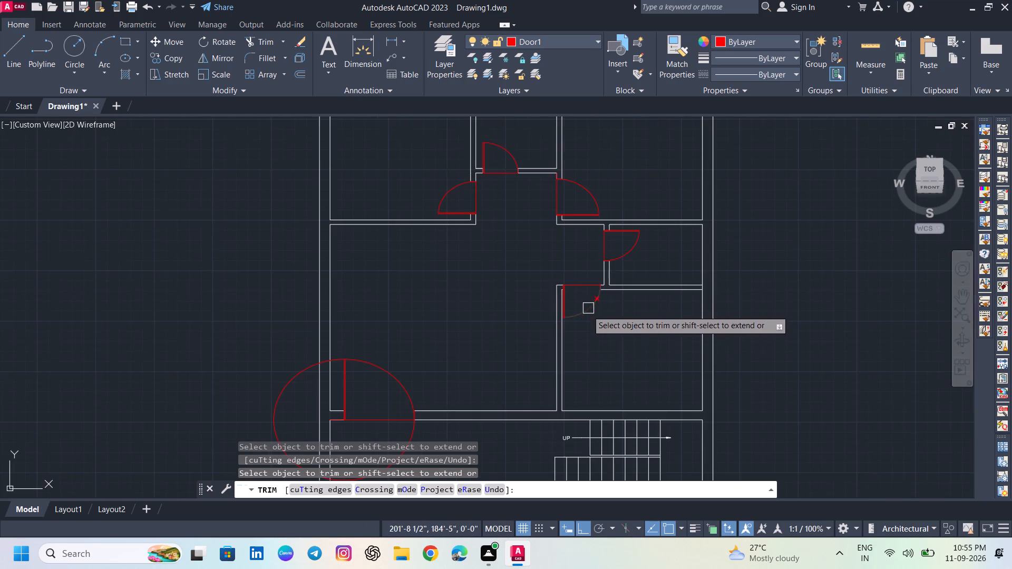
middle_click_drag(540, 337, 587, 228)
scroll(424, 329, "up", 2)
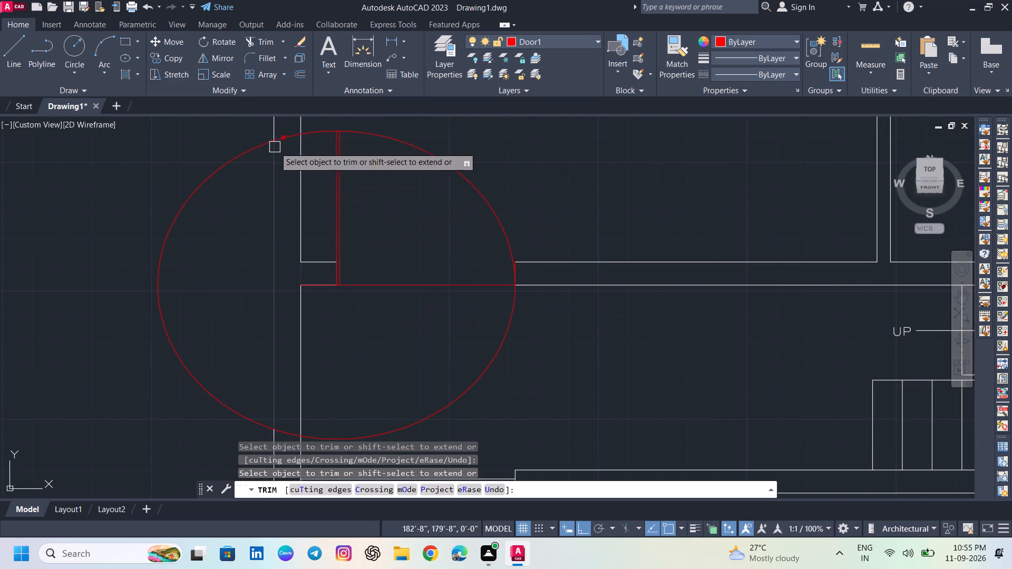
left_click(325, 132)
left_click(290, 135)
left_click(247, 163)
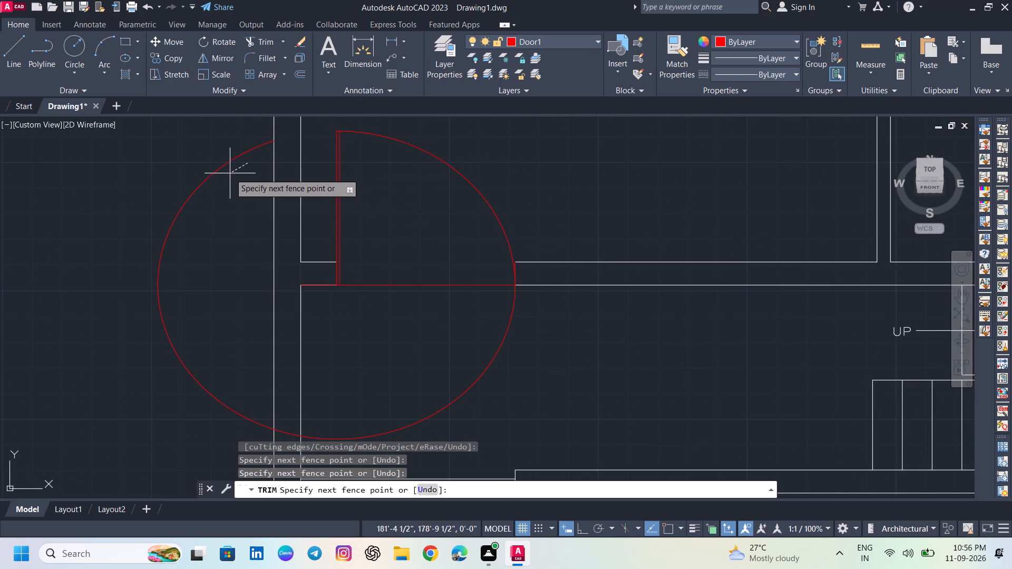
left_click(206, 169)
left_click(462, 394)
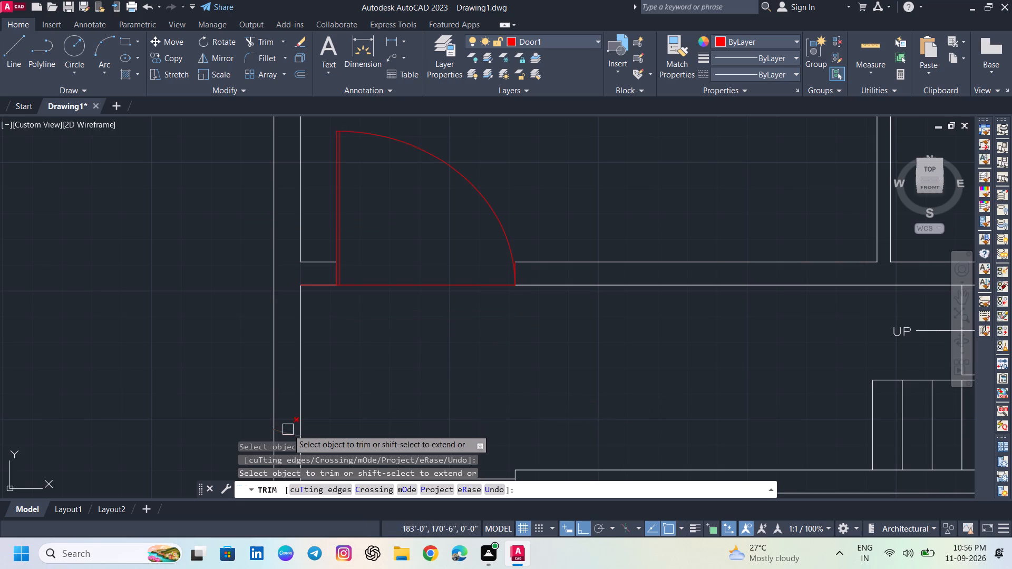
left_click(288, 429)
Trim the large southwest door's closing line where it overhangs west of the door leaf.
scroll(461, 277, "down", 2)
scroll(412, 281, "up", 3)
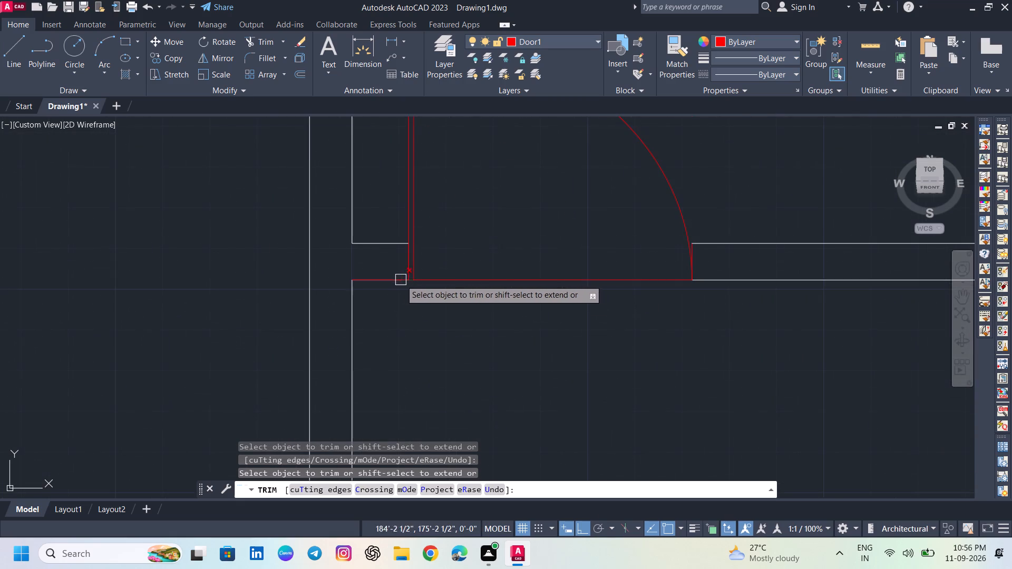
left_click(390, 280)
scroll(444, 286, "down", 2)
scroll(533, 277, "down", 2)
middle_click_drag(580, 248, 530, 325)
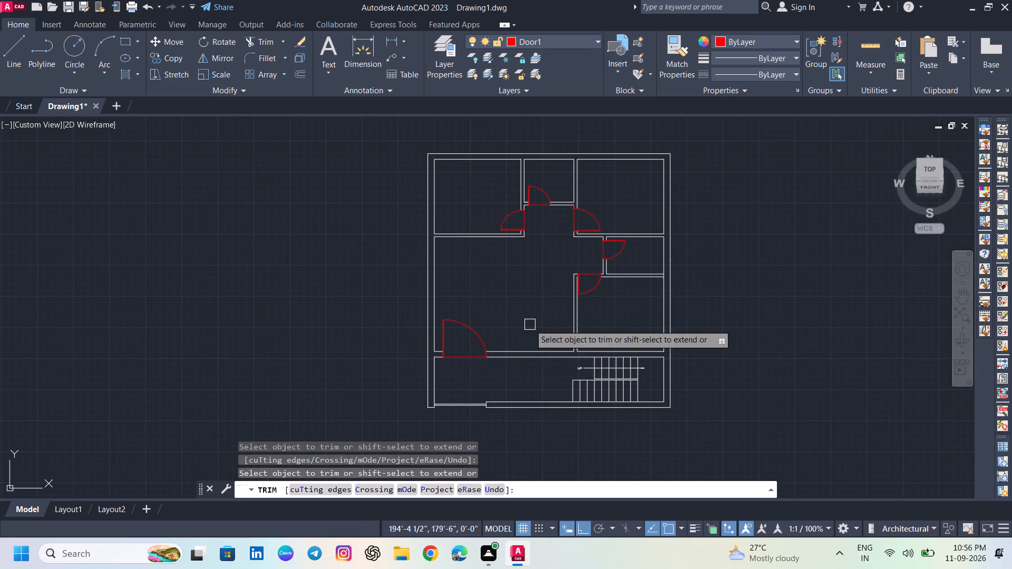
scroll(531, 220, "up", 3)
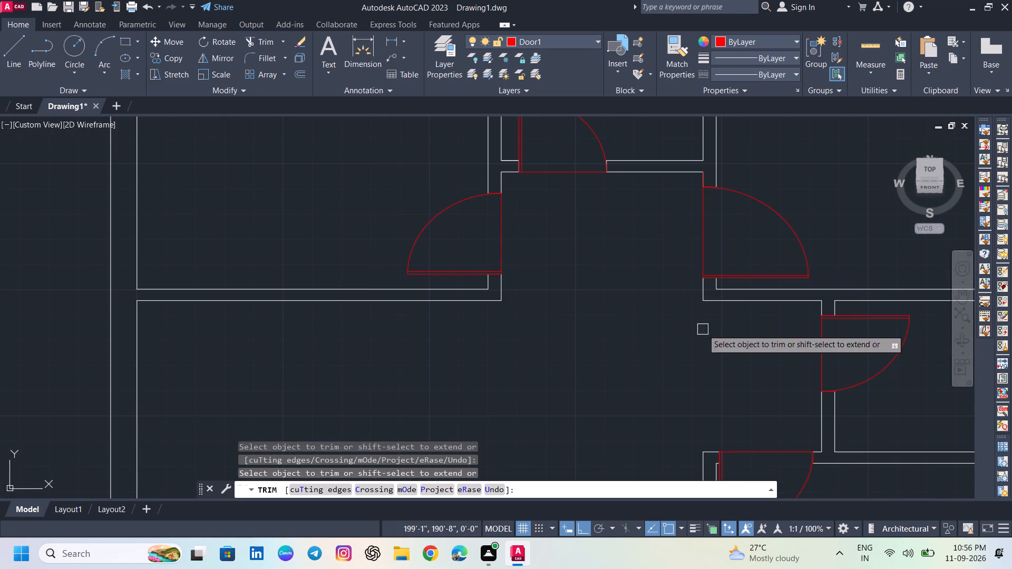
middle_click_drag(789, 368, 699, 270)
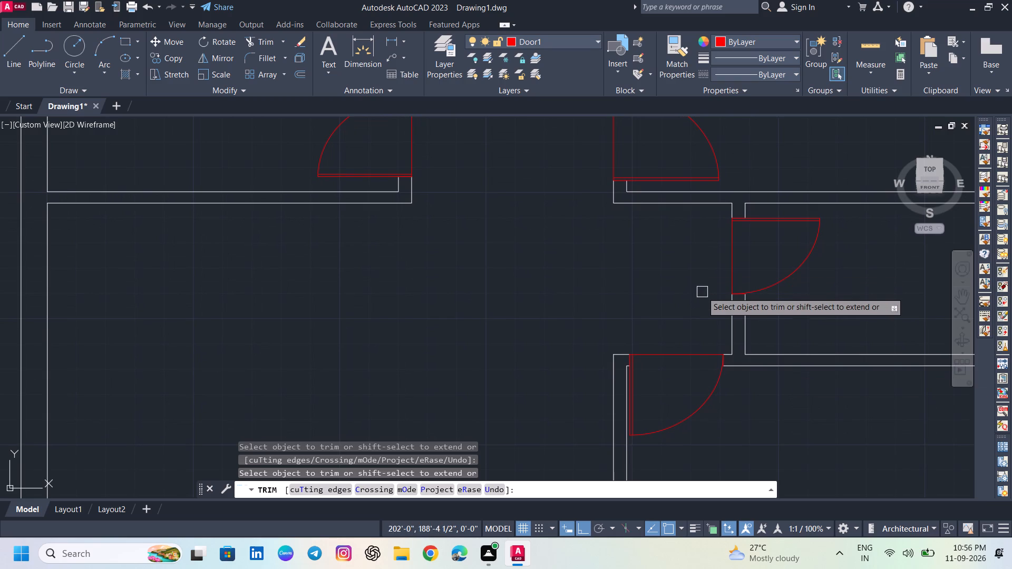
Trim the northeast room door's closing line where it overhangs north of the swing arc.
key("Escape")
scroll(681, 299, "down", 3)
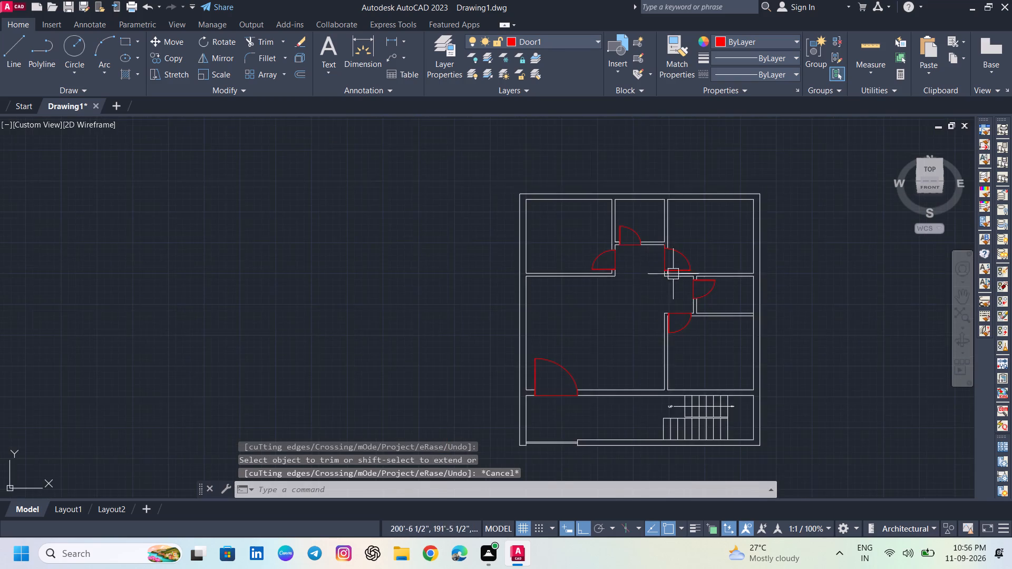
scroll(673, 261, "up", 3)
key("space")
scroll(653, 222, "up", 3)
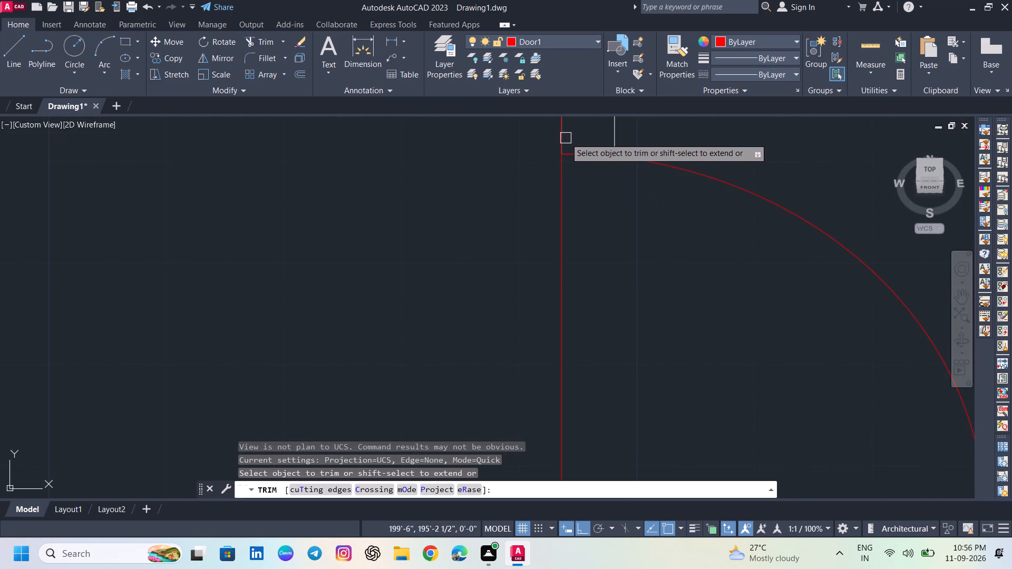
left_click(564, 138)
key("Escape")
Examine the whole floor plan, checking the trimmed door symbols, the room layout and the staircase.
scroll(587, 192, "down", 3)
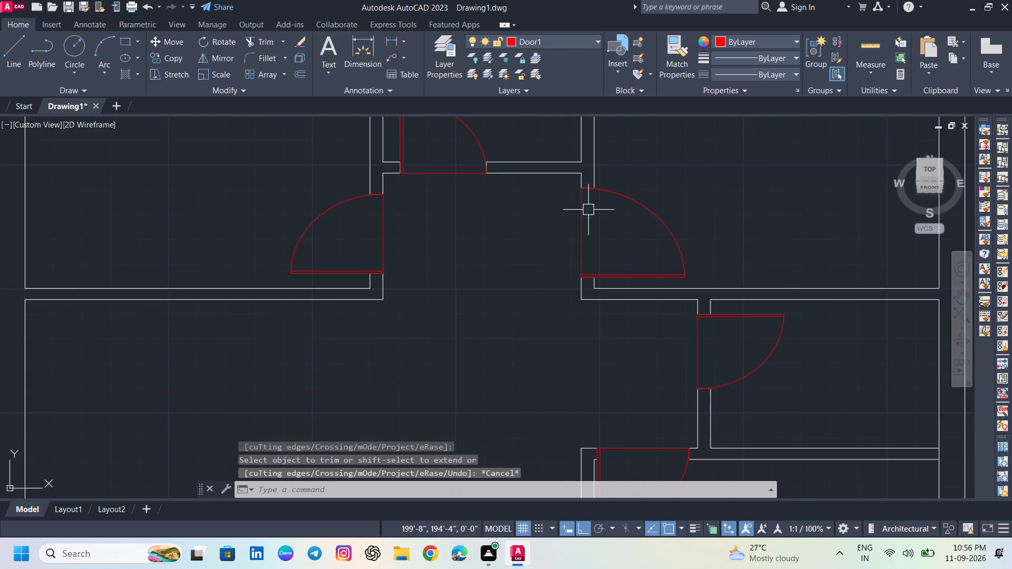
scroll(588, 210, "down", 2)
scroll(579, 276, "down", 2)
middle_click_drag(580, 300, 548, 253)
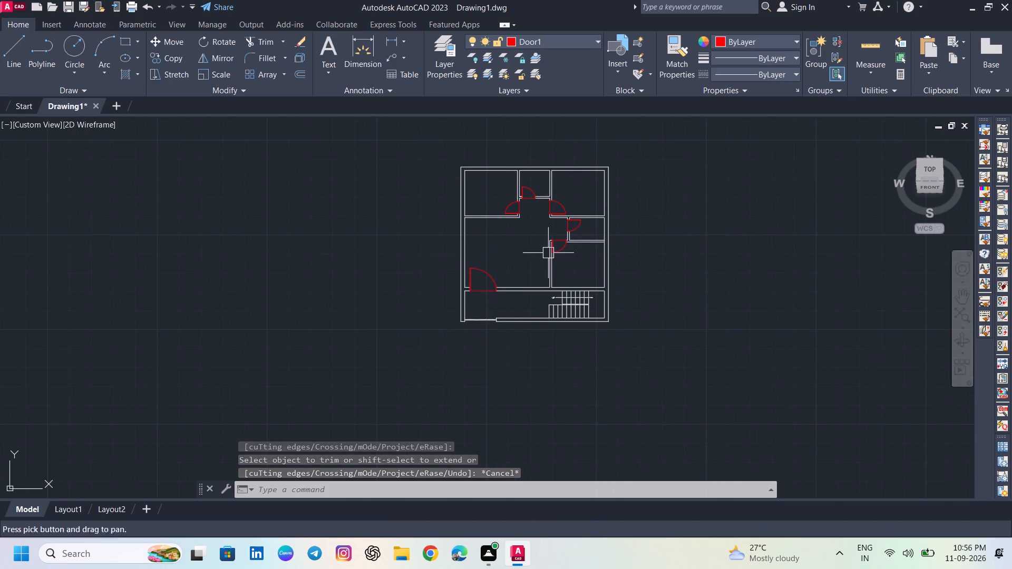
scroll(571, 213, "up", 2)
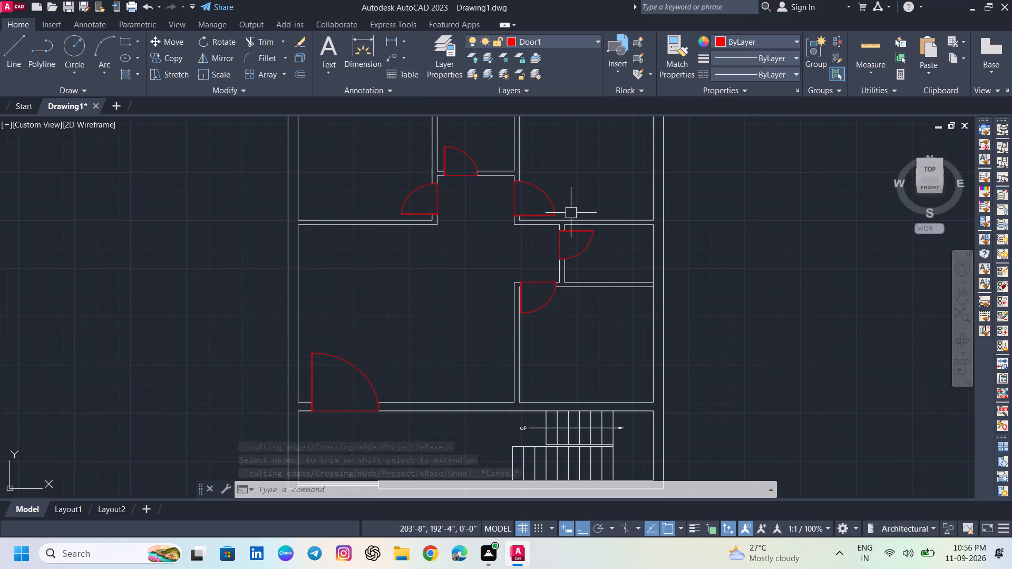
scroll(571, 213, "down", 2)
middle_click_drag(582, 217, 562, 267)
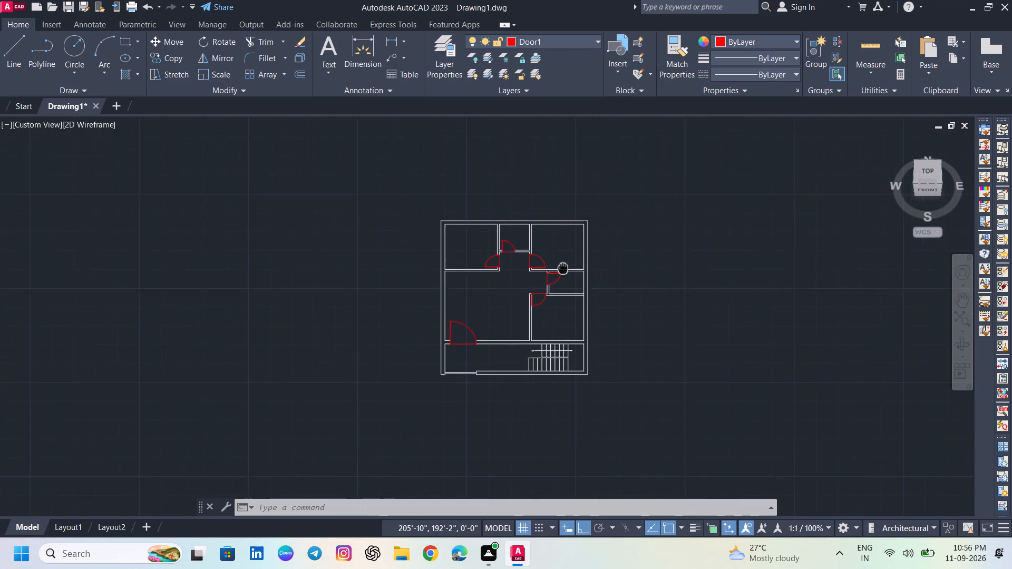
middle_click_drag(562, 267, 492, 262)
scroll(480, 277, "up", 2)
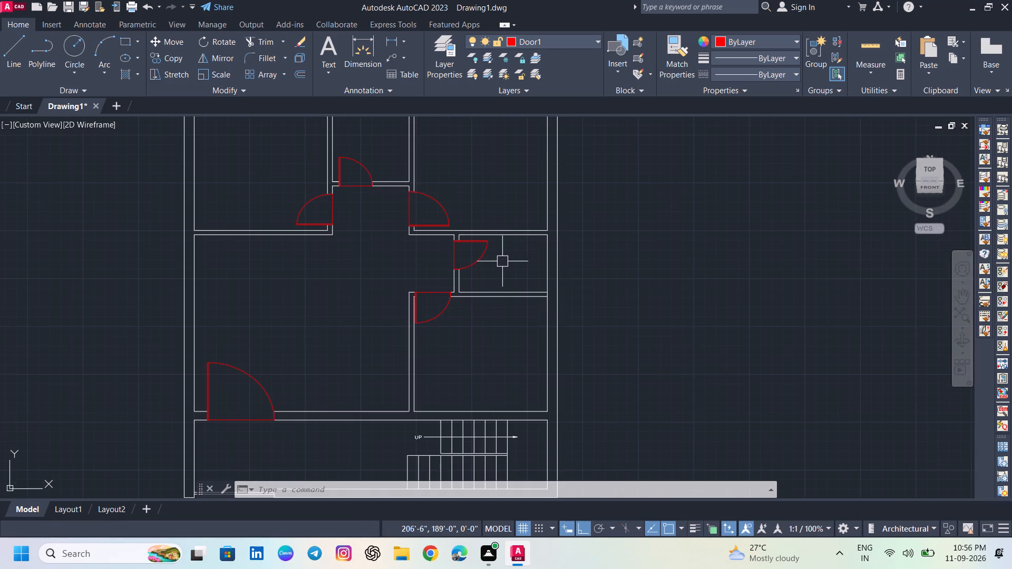
scroll(491, 261, "down", 2)
scroll(475, 314, "up", 2)
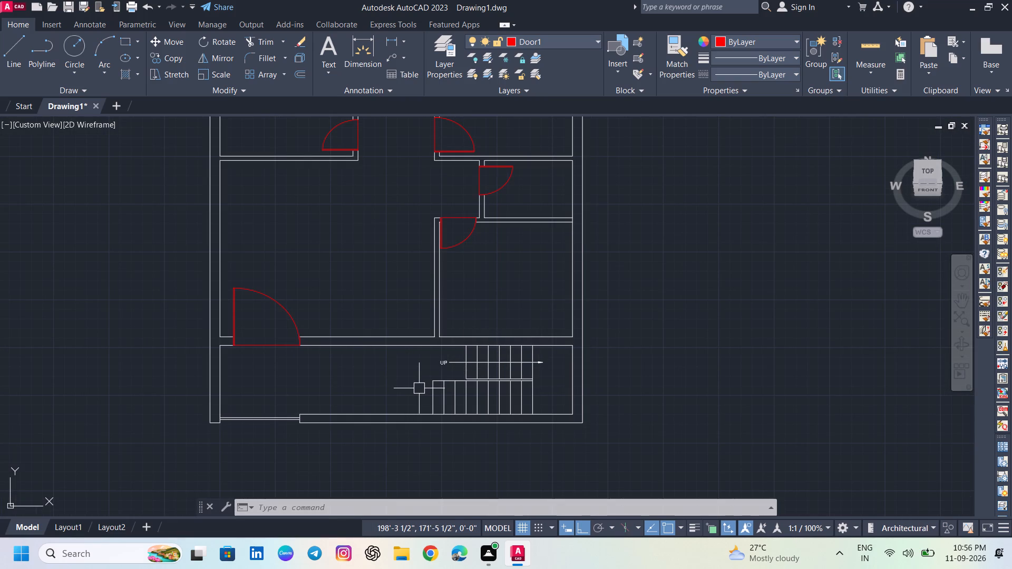
On layer Window1, draw a line across the north wall's thickness at the midpoint of the northeast room's inner wall line.
left_click(565, 41)
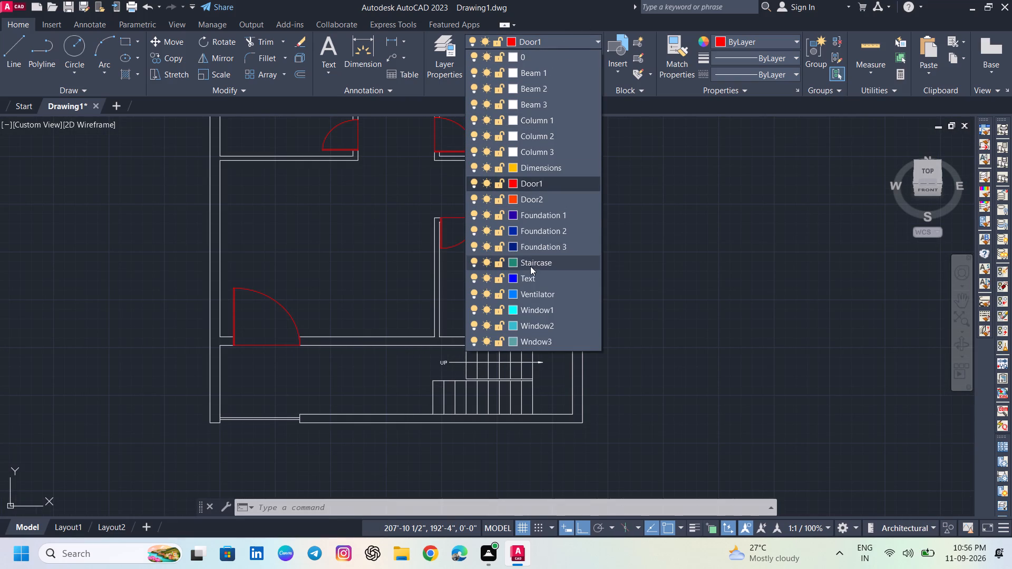
left_click(542, 313)
scroll(502, 275, "down", 2)
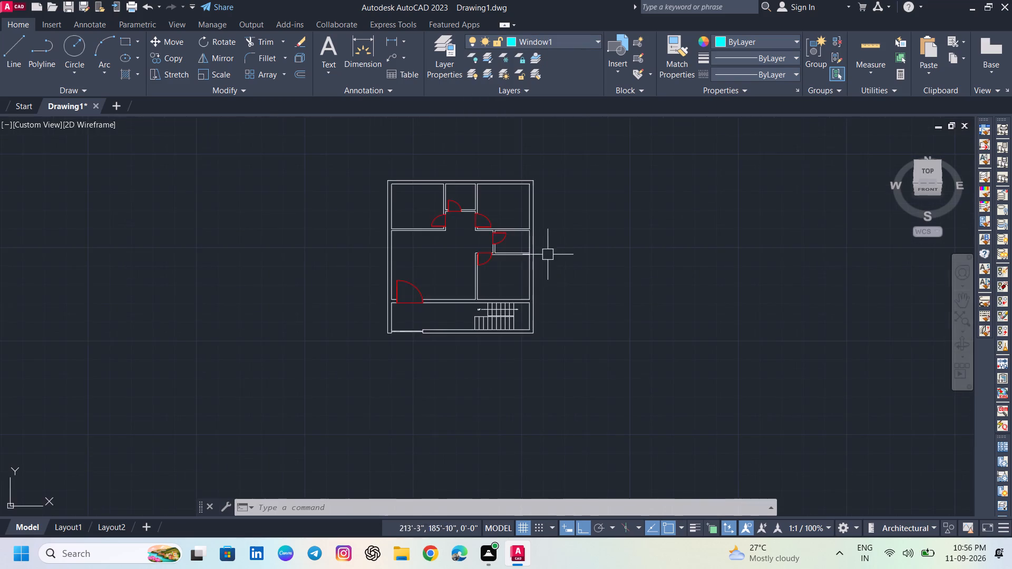
middle_click_drag(546, 253, 522, 315)
scroll(511, 263, "up", 3)
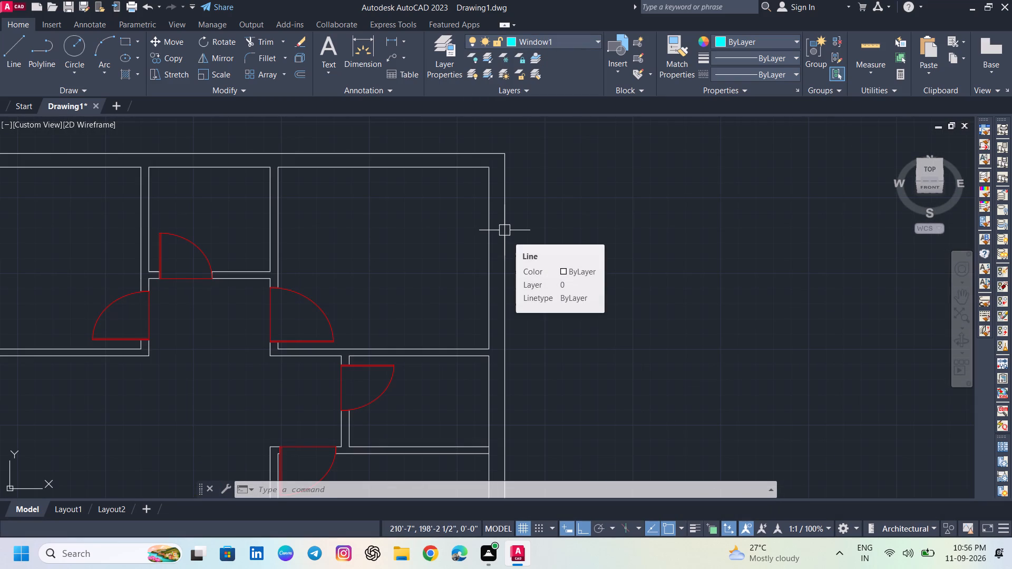
key("l")
key("Return")
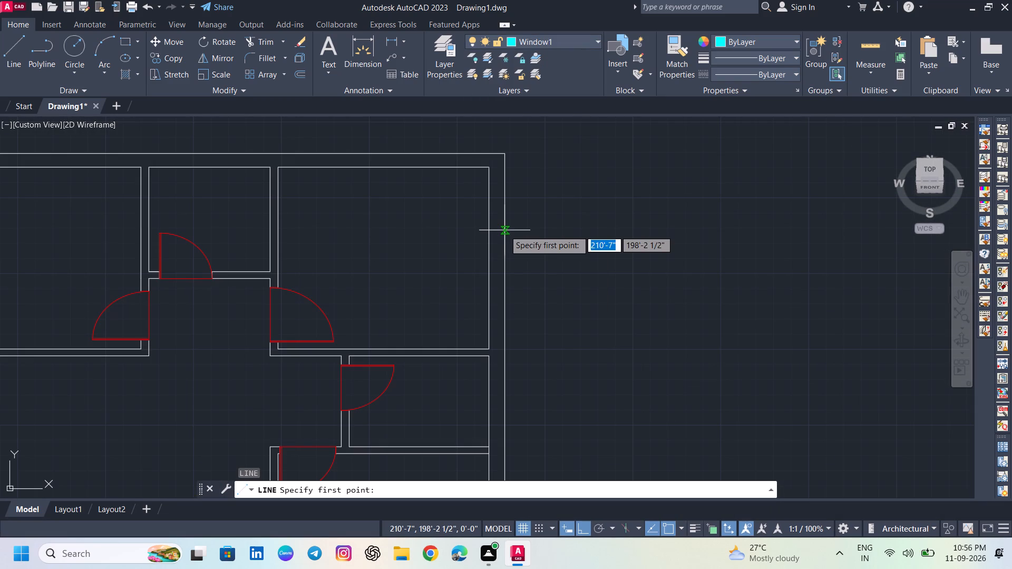
scroll(367, 170, "up", 2)
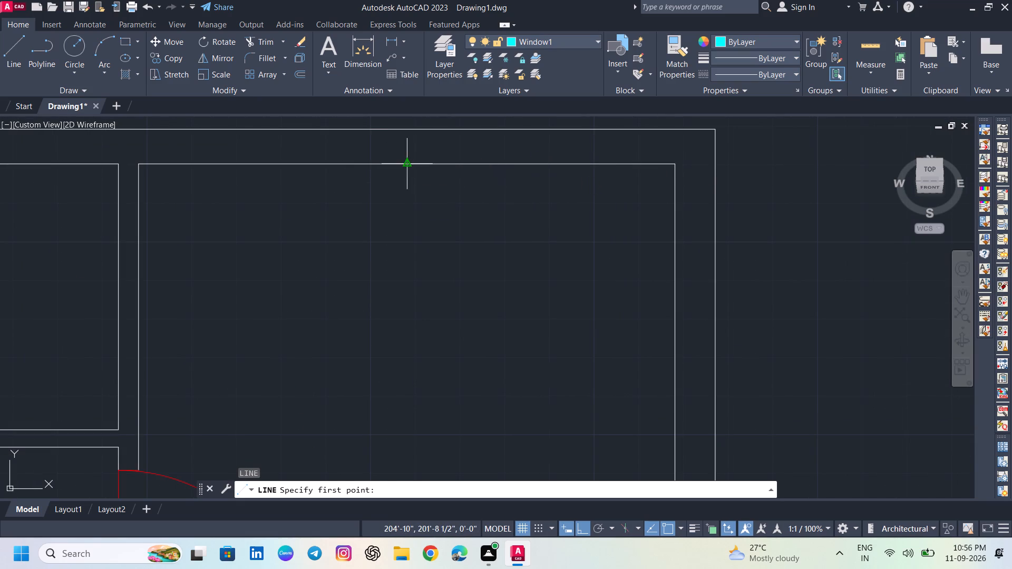
left_click(408, 165)
left_click(408, 128)
key("space")
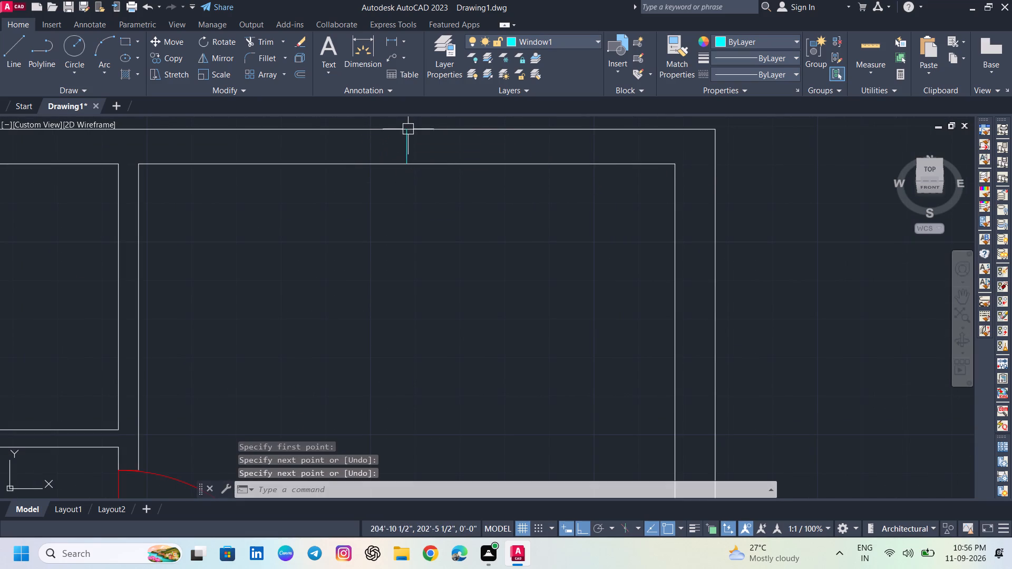
Offset the window centre line 1'6" to both the east and west to form the window jambs.
key("o")
key("Return")
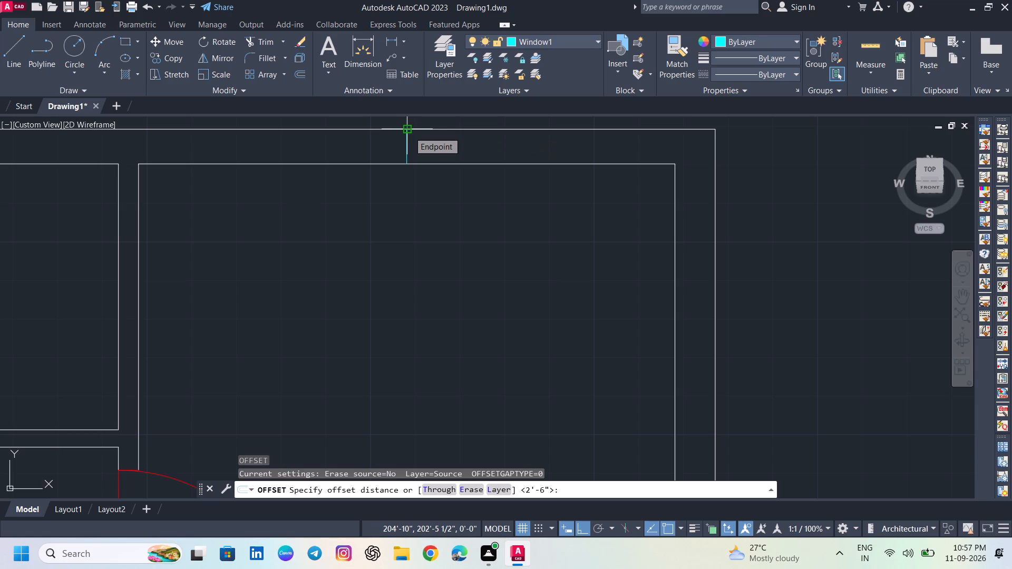
type("3'")
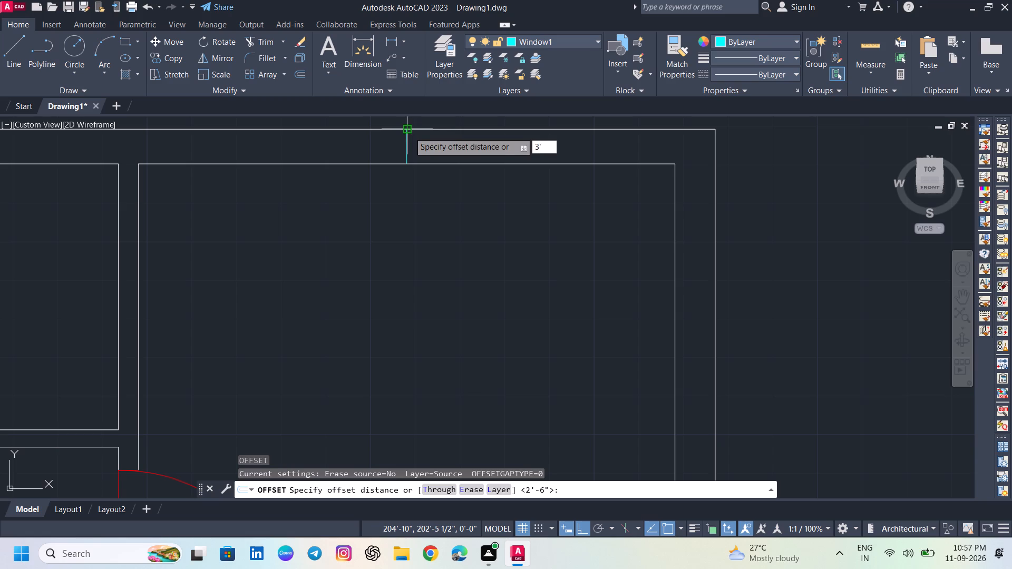
key("BackSpace")
key("BackSpace")
type("1'6\"")
key("Return")
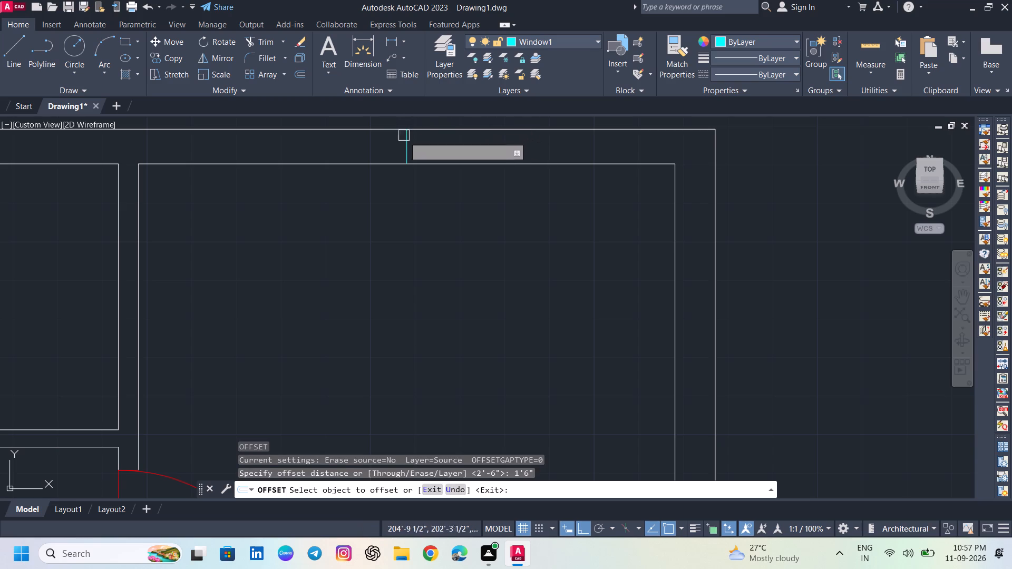
left_click(405, 143)
left_click(498, 150)
left_click_drag(405, 149, 400, 149)
left_click(342, 150)
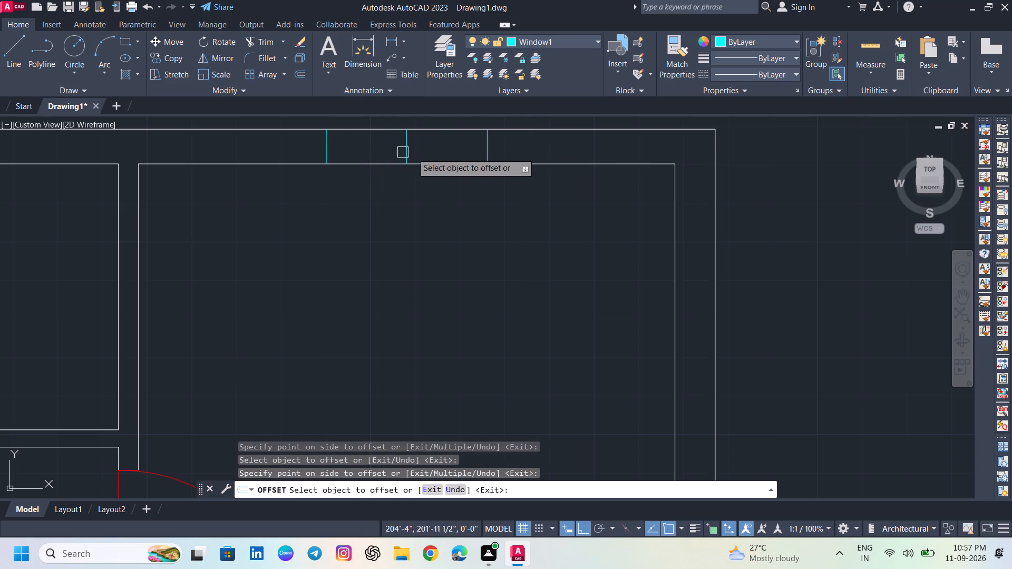
key("Escape")
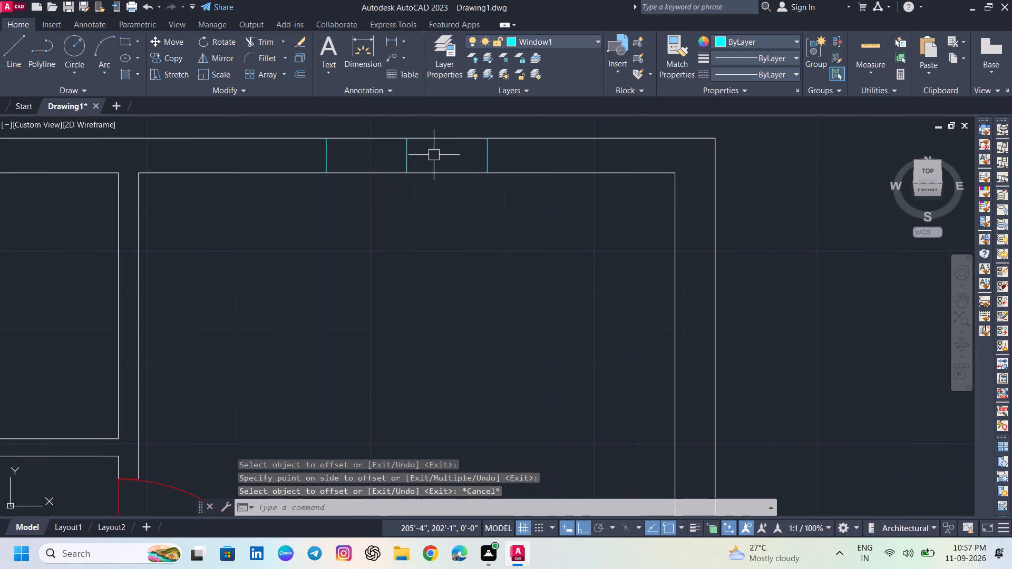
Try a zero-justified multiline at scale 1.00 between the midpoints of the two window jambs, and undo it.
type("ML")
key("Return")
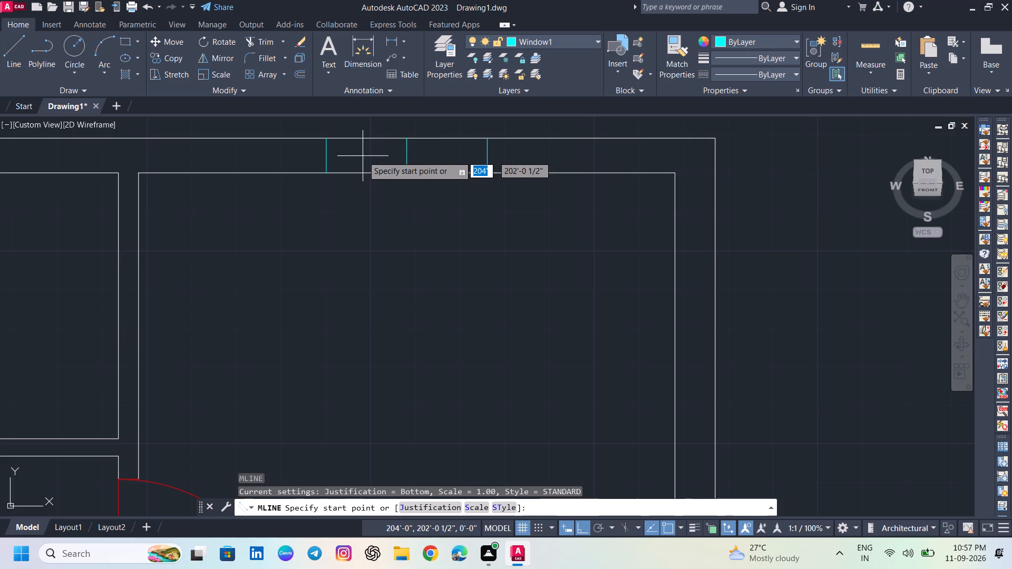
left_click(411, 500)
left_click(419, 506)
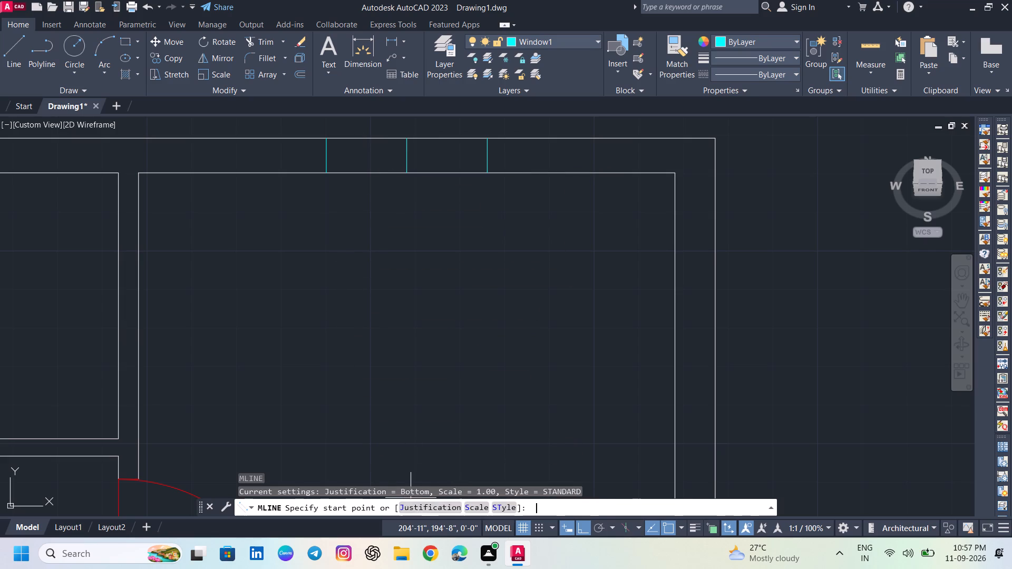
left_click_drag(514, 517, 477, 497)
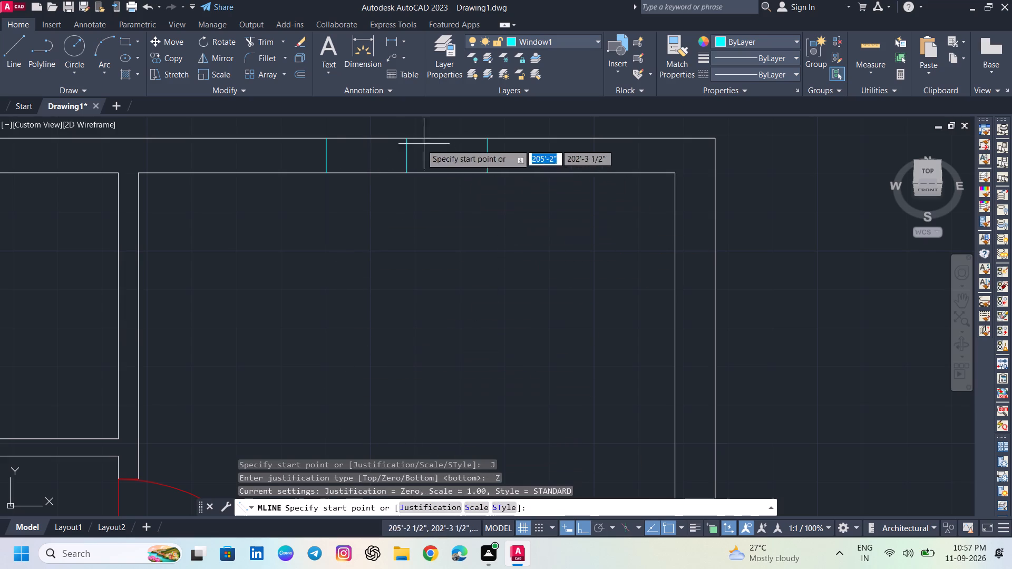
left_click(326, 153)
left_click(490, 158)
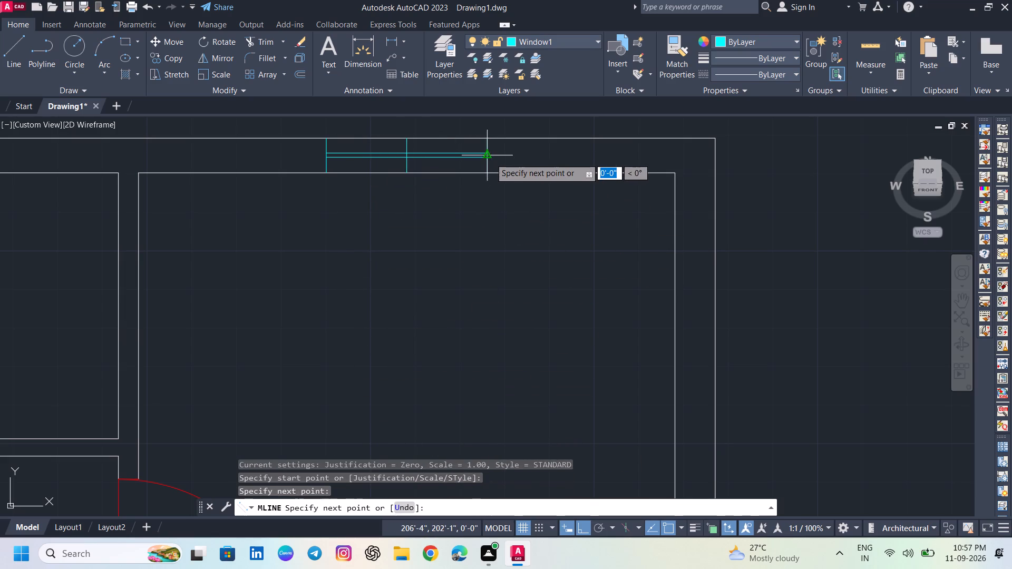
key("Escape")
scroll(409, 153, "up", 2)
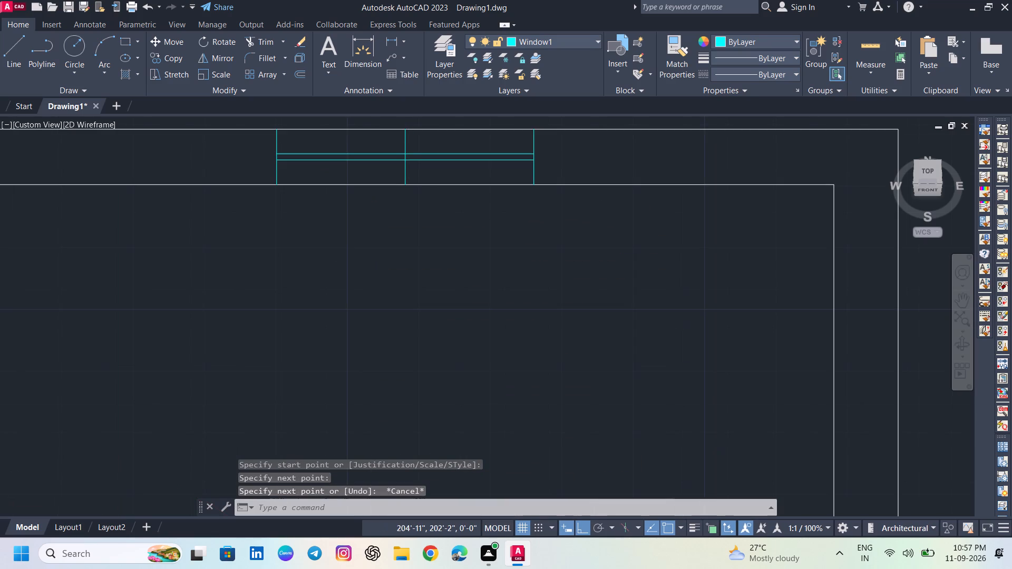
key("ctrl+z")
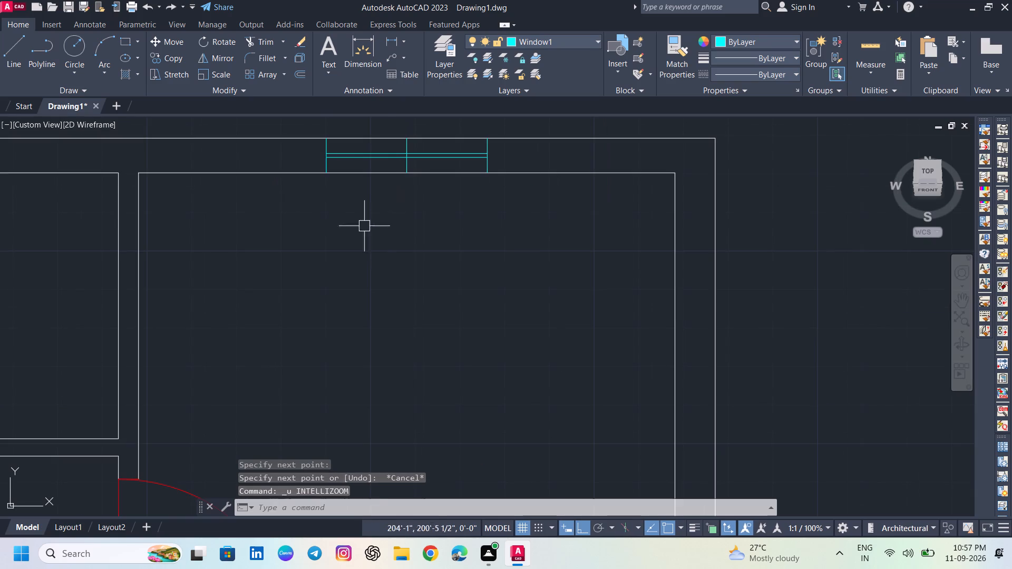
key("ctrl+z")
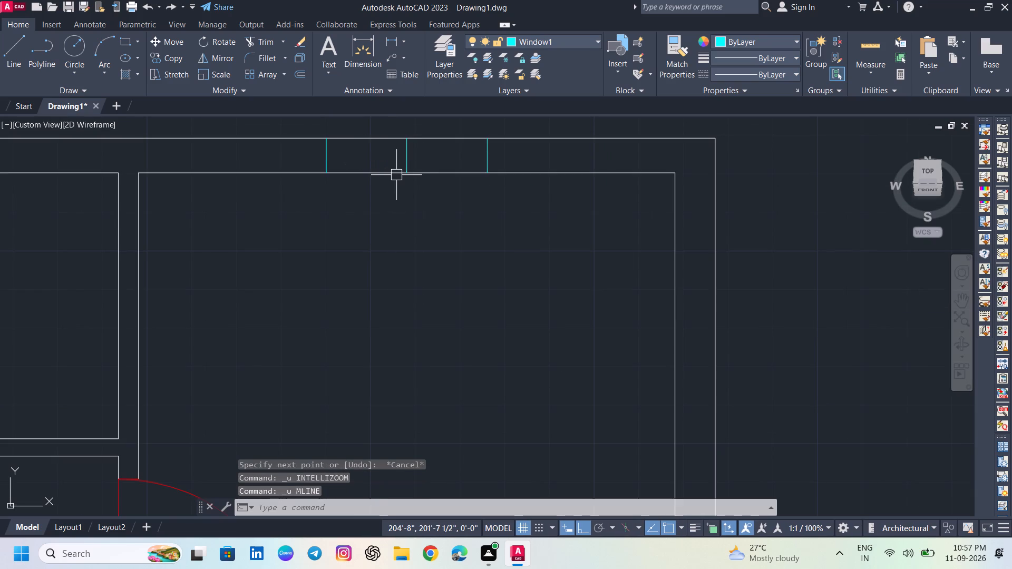
Draw a zero-justified multiline at scale 2.00 between the midpoints of the west and east window jambs.
type("ML")
key("Return")
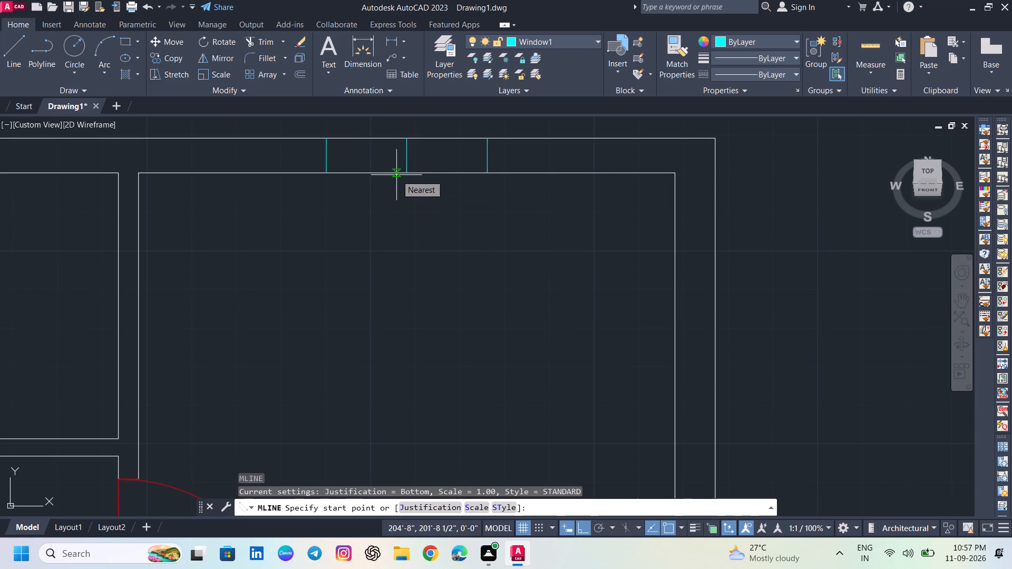
left_click(473, 511)
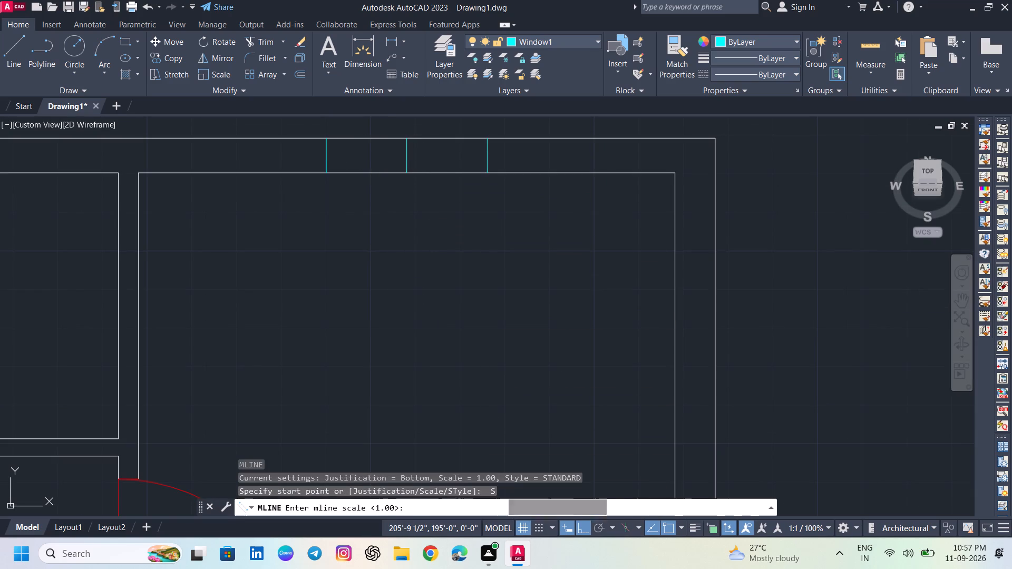
key("2")
key("Return")
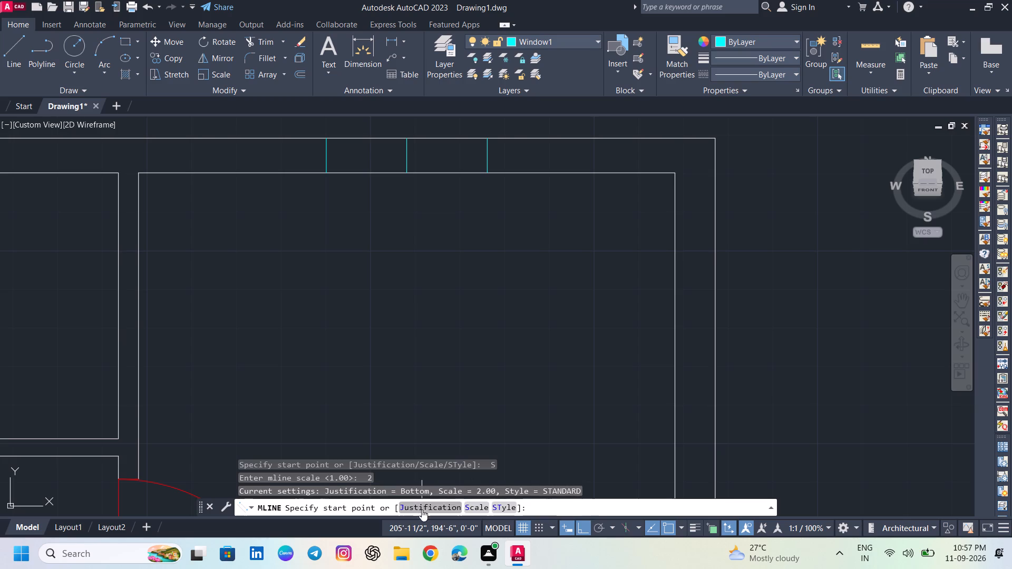
left_click(326, 152)
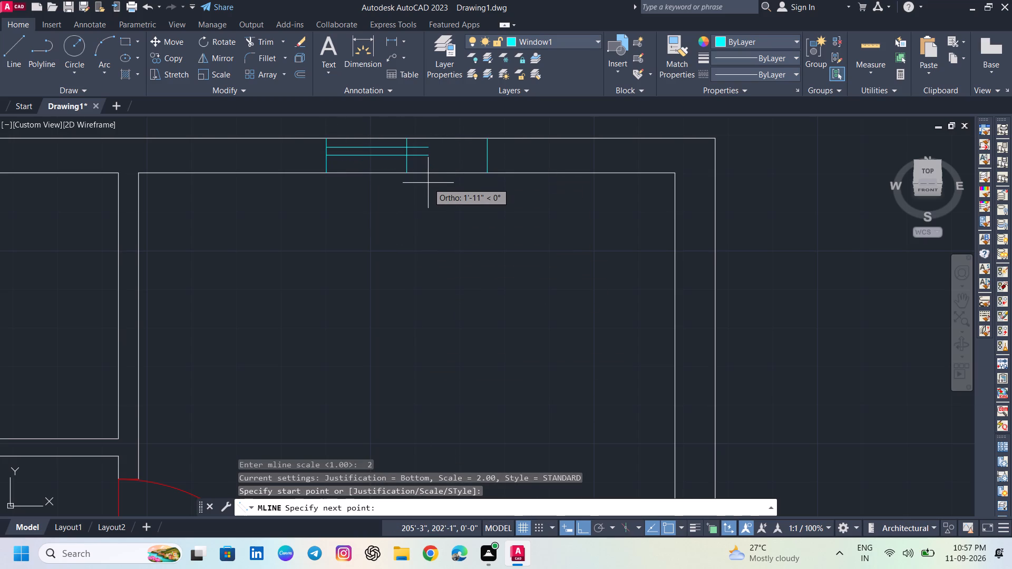
key("space")
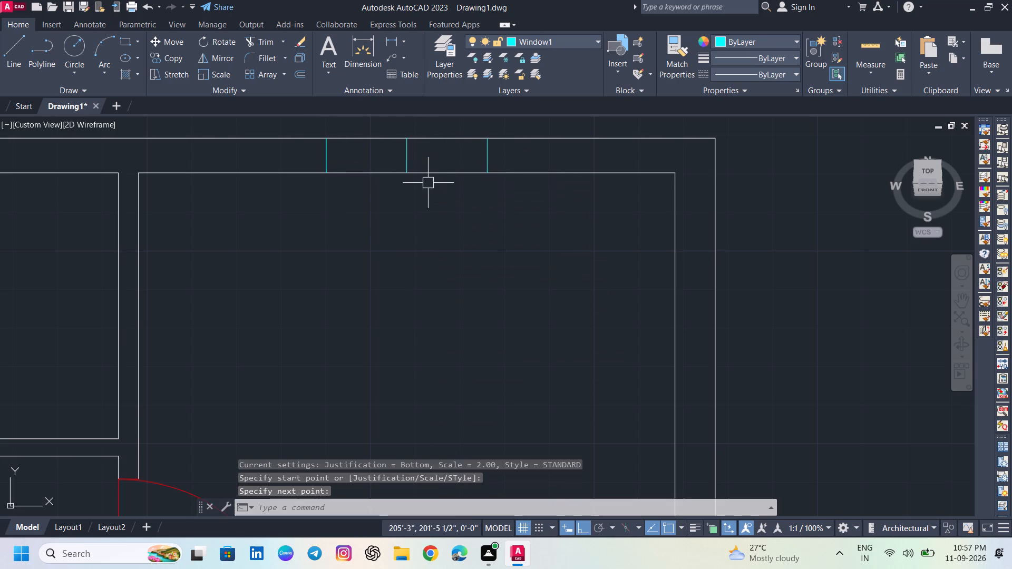
key("space")
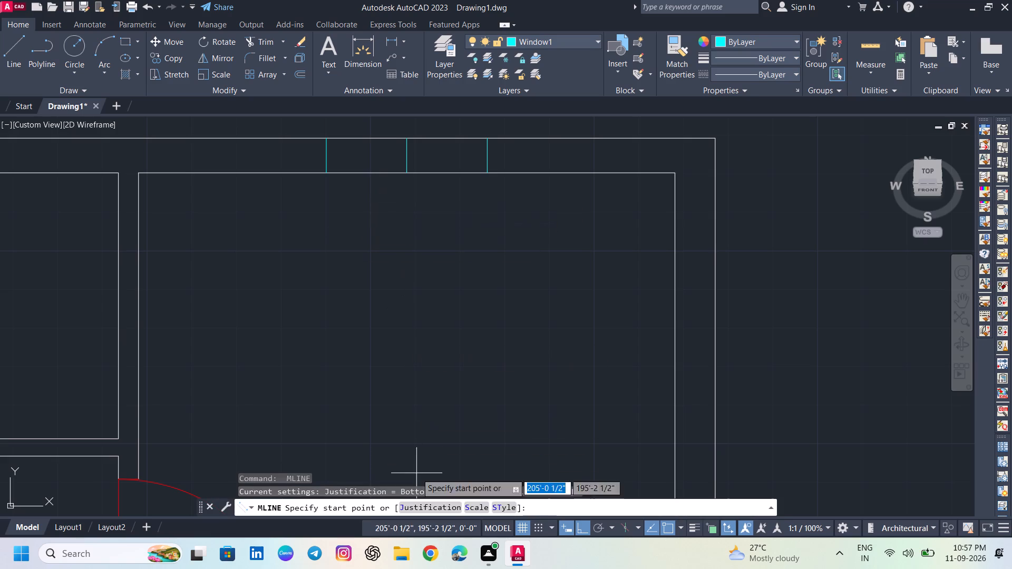
left_click(437, 506)
left_click(435, 508)
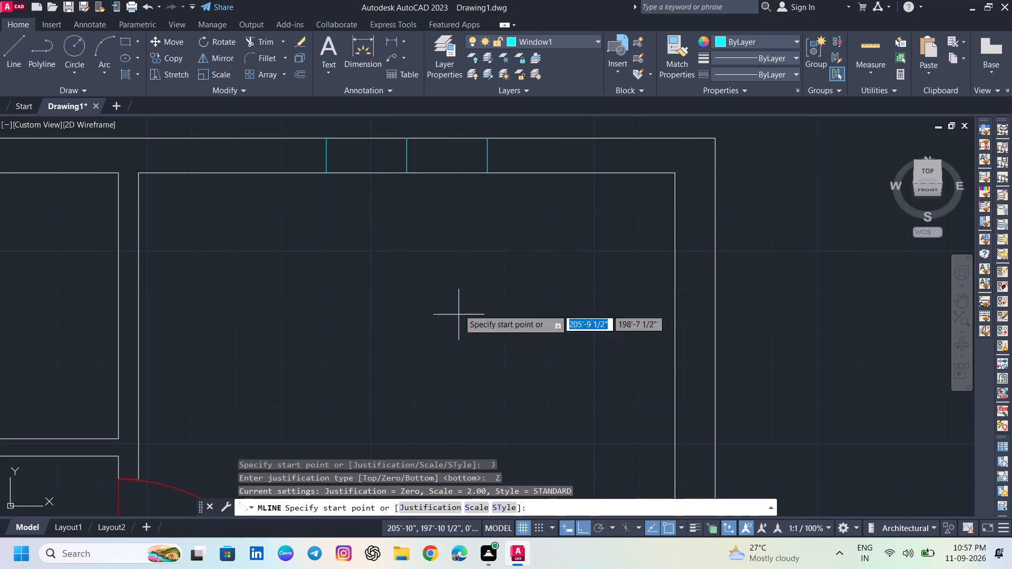
left_click(326, 155)
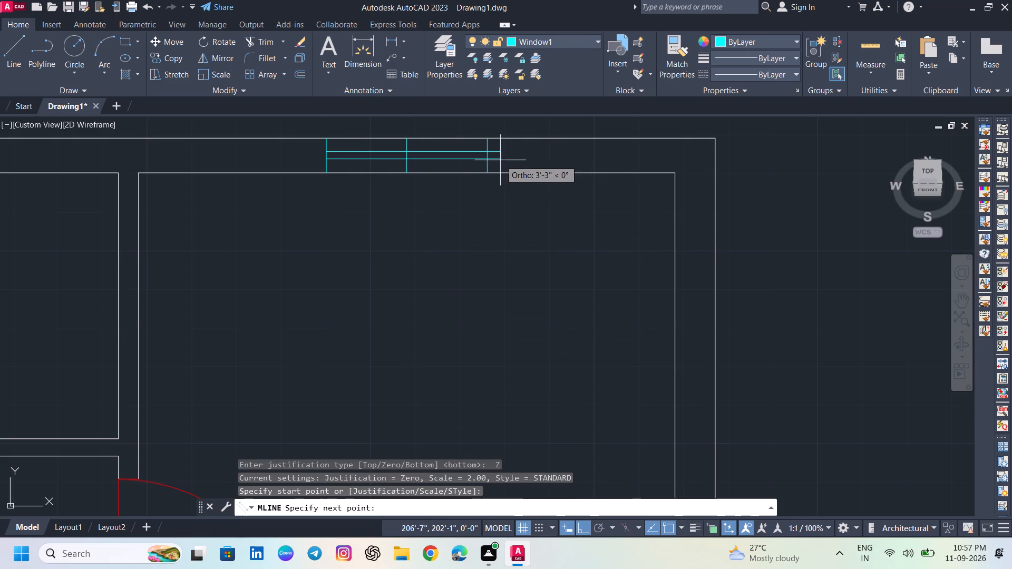
left_click(488, 157)
key("Escape")
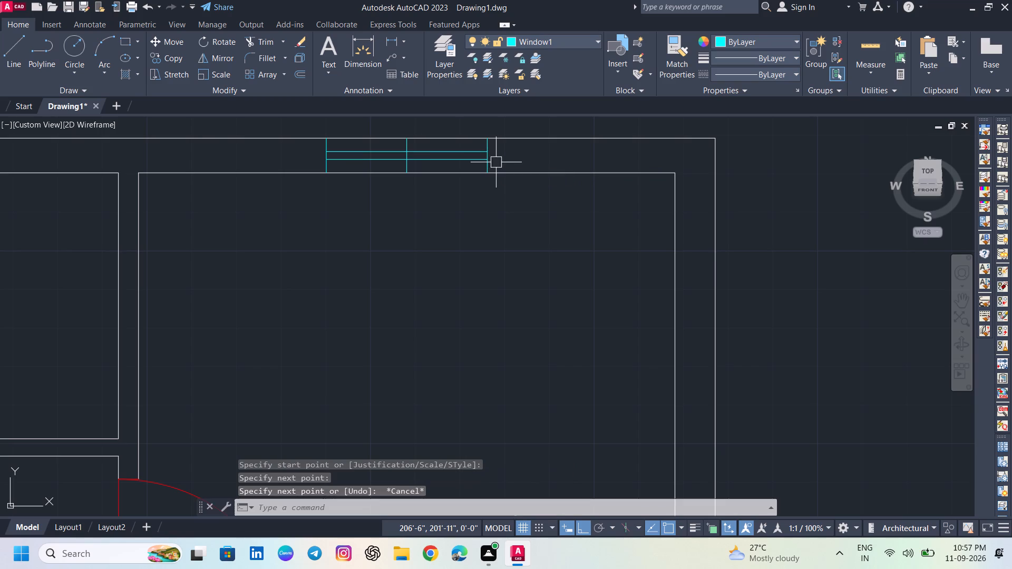
Erase the window's centre line across the north wall.
left_click(404, 142)
key("Delete")
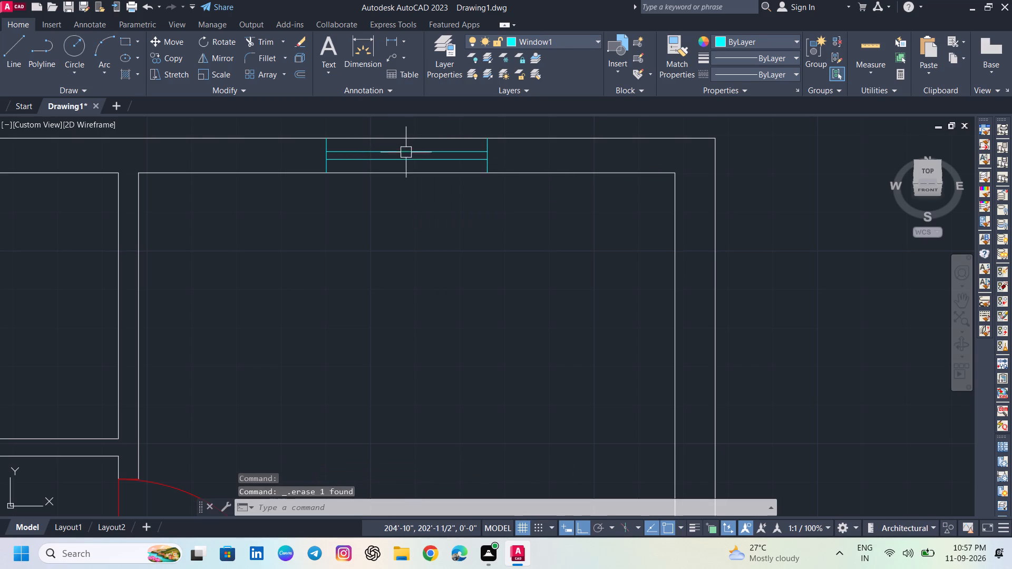
Offset both window jambs 6" inward, toward the middle of the window.
scroll(406, 152, "up", 1)
key("o")
key("Return")
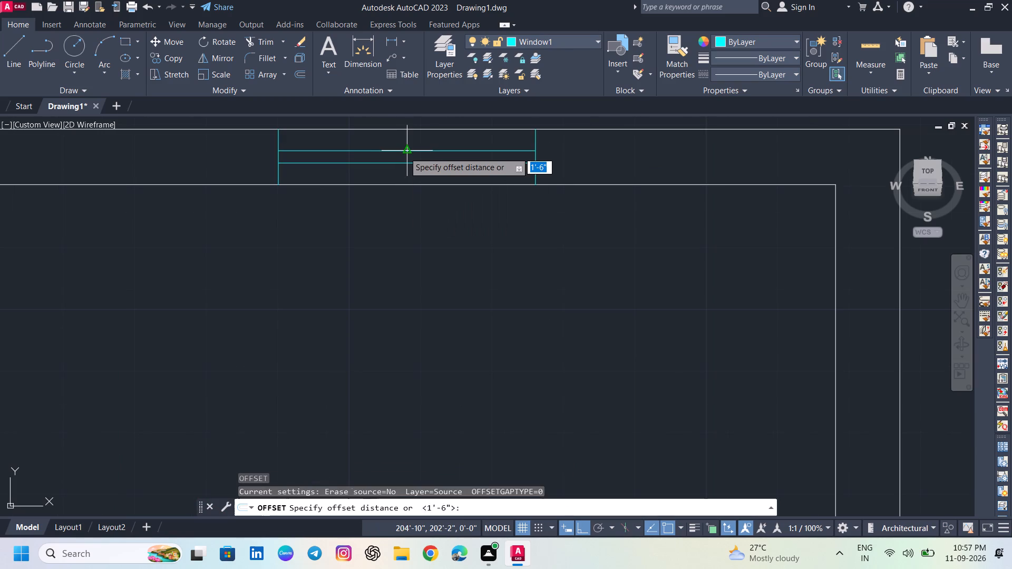
key("6")
key("shift+quotedbl")
key("Return")
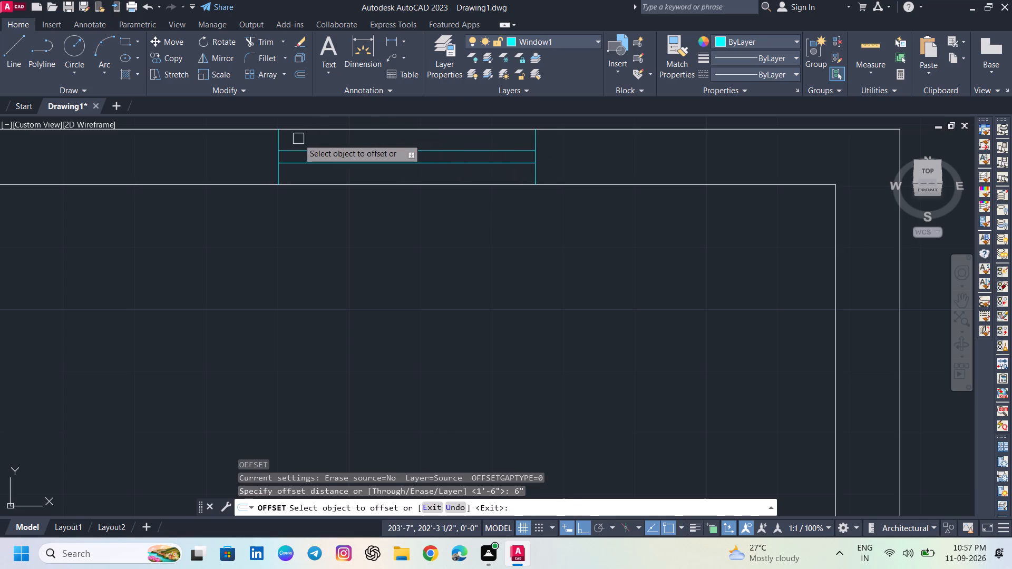
left_click(277, 141)
left_click(308, 143)
left_click(536, 144)
left_click(491, 144)
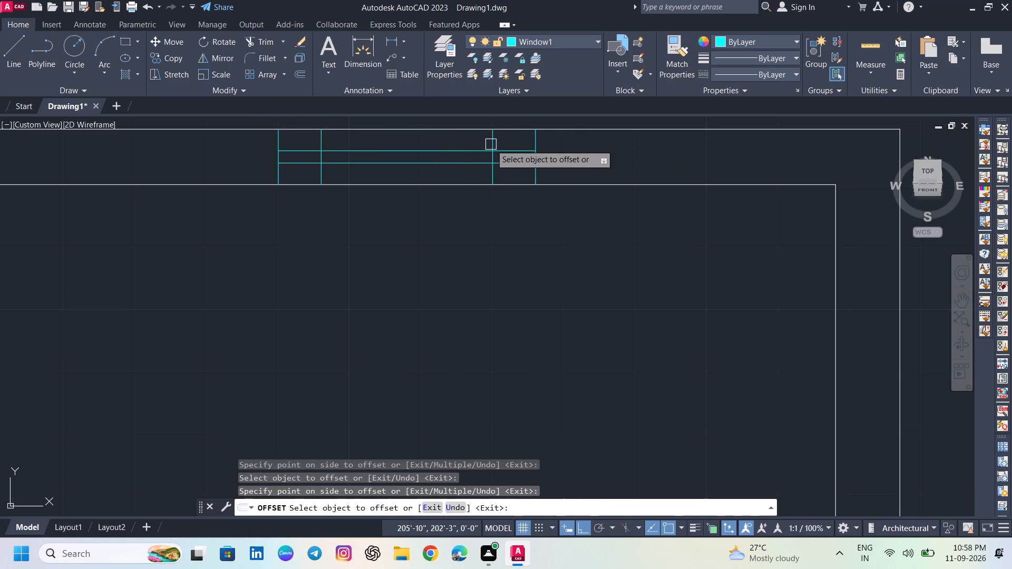
key("Escape")
Trim both inner offset lines so they remain only between the two multiline lines.
type("TR")
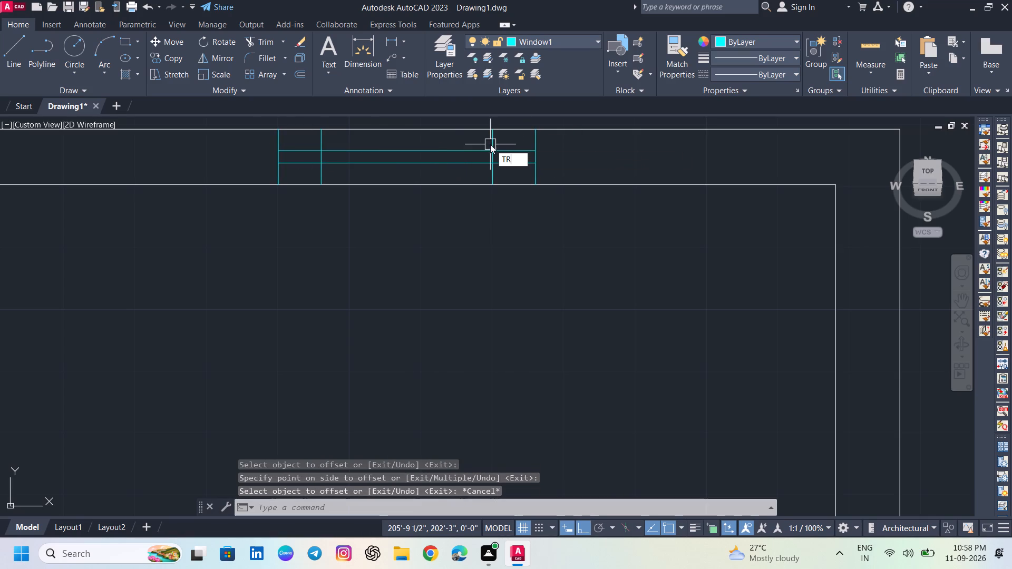
key("Return")
left_click(319, 136)
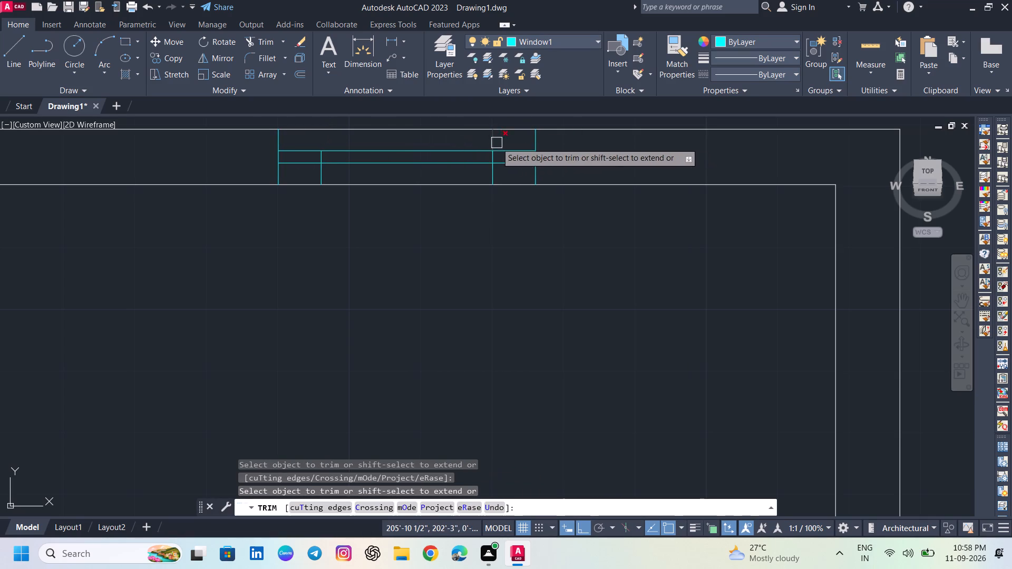
left_click(494, 141)
left_click(493, 172)
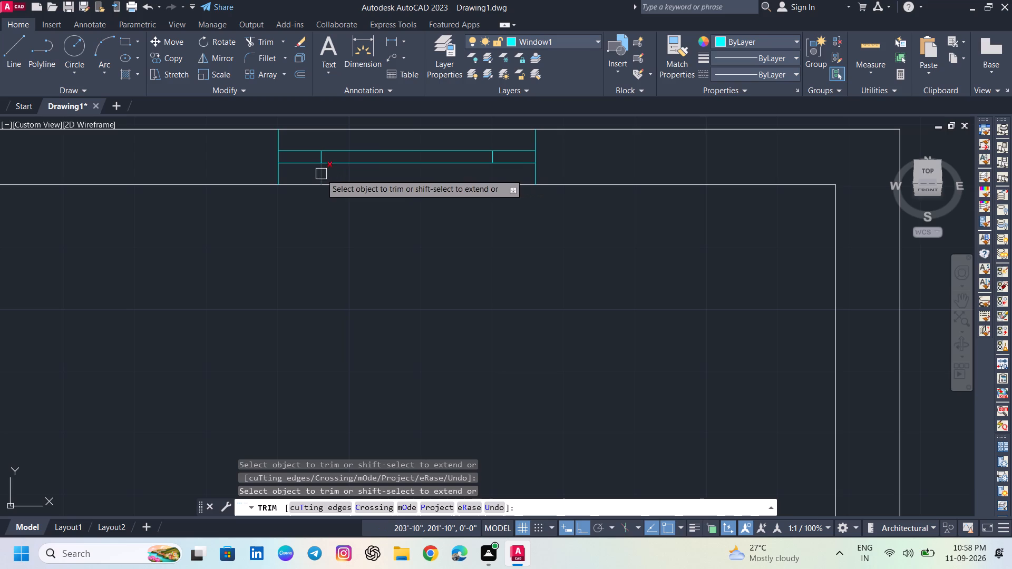
left_click(321, 174)
key("Escape")
Fill the two small end cells of the window frame with a SOLID hatch.
key("h")
key("Return")
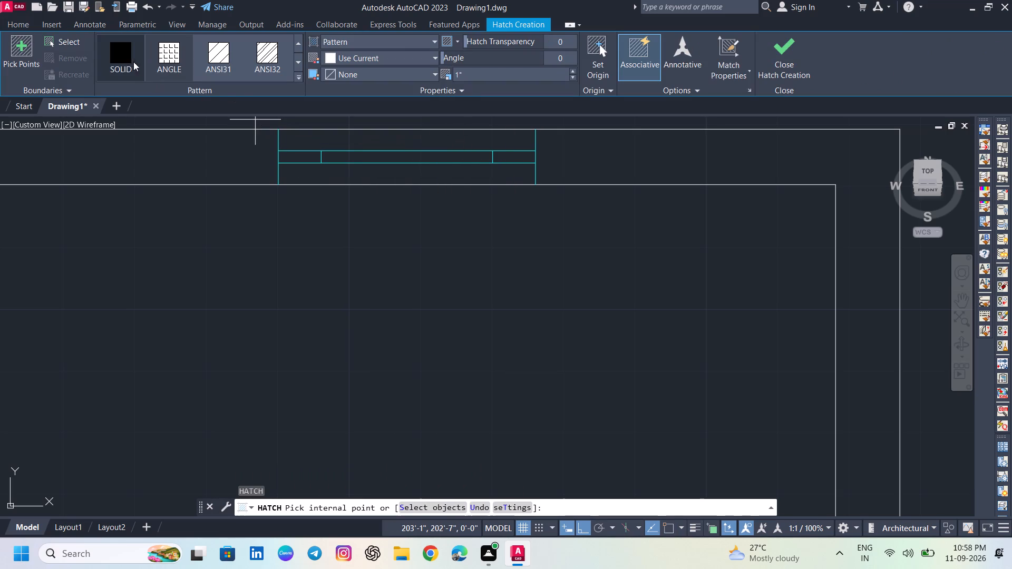
left_click(127, 60)
left_click(308, 155)
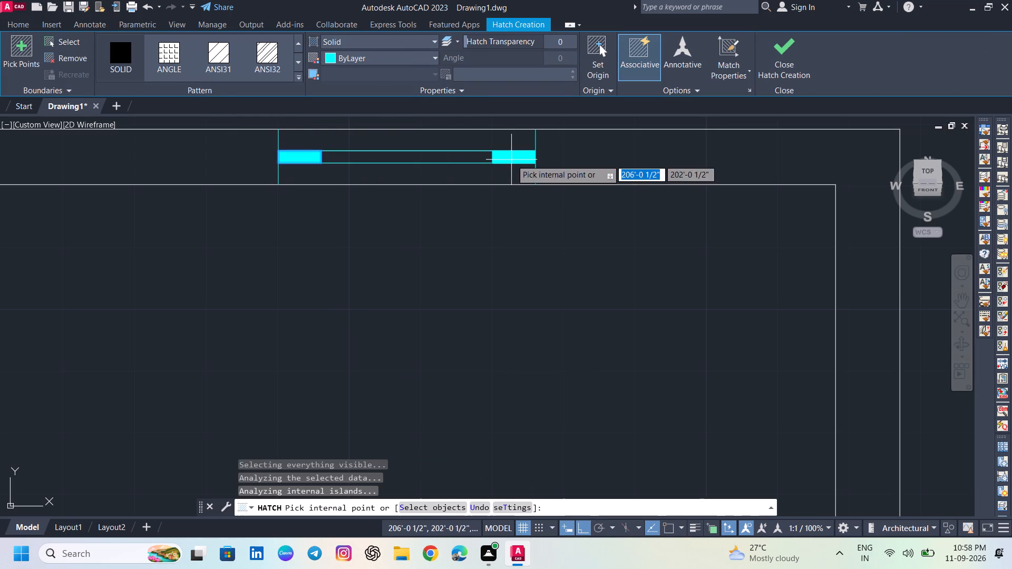
left_click(511, 160)
left_click(776, 60)
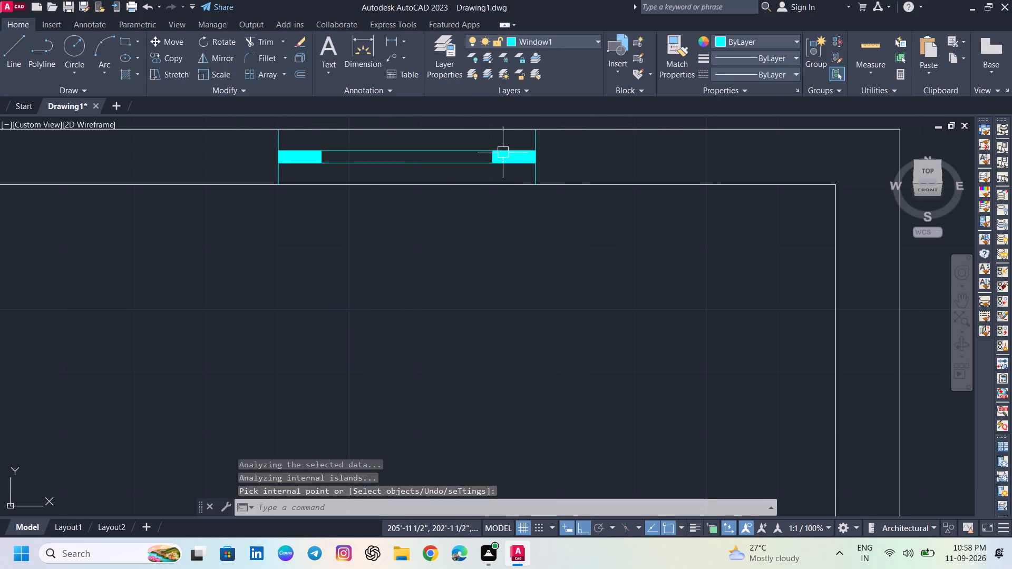
Convert the whole window symbol into a block named WINDOW, with its base point at the west jamb's outer wall endpoint.
scroll(495, 153, "down", 1)
middle_click_drag(469, 171, 435, 264)
left_click(307, 209)
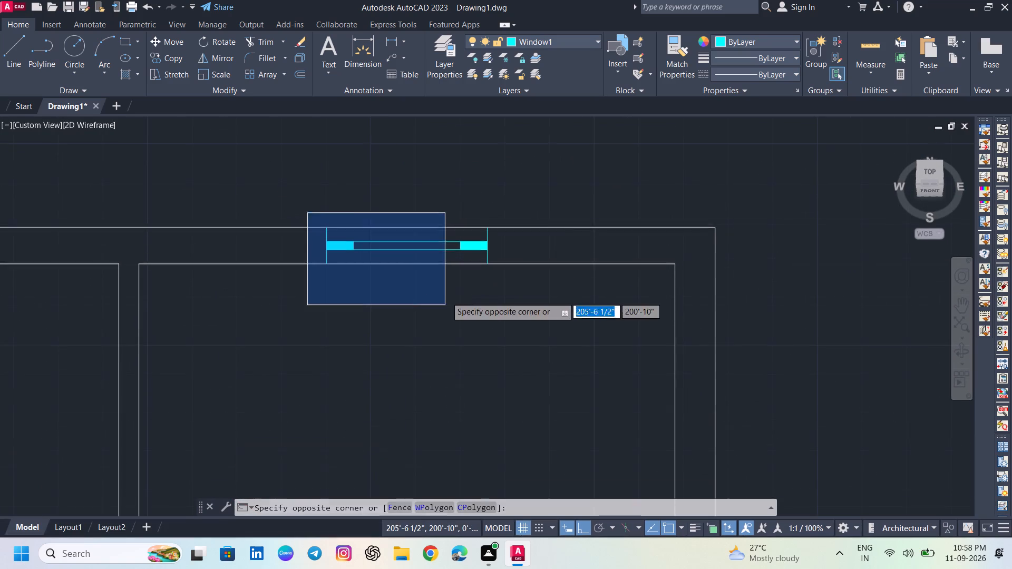
left_click(523, 290)
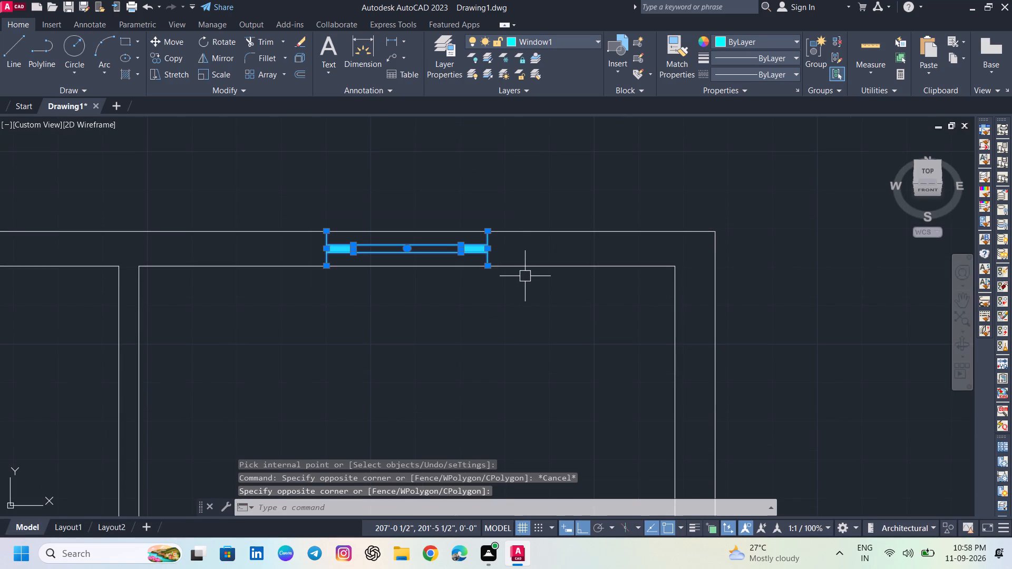
key("b")
key("Return")
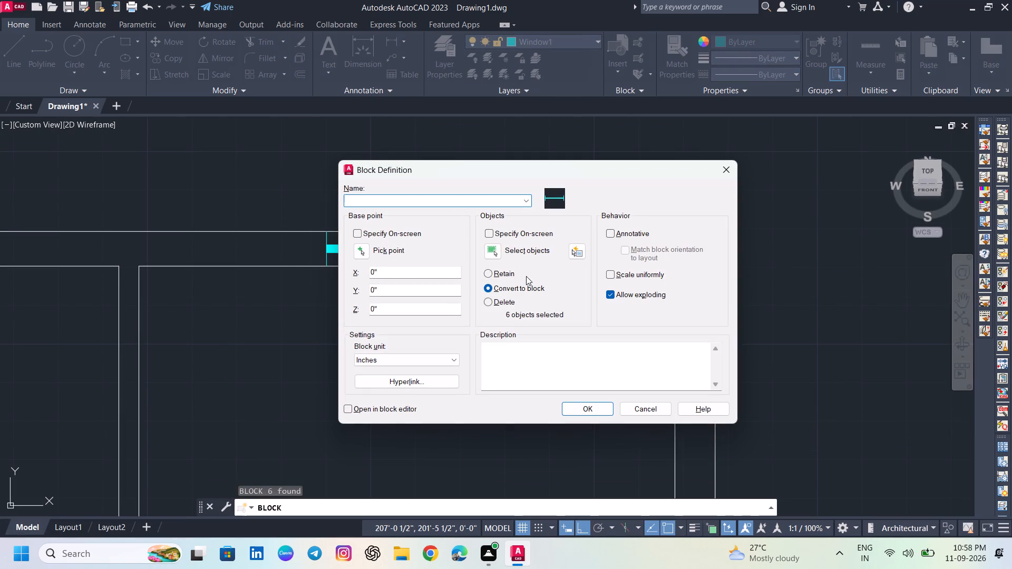
type("WINDOW")
left_click(362, 253)
left_click(327, 233)
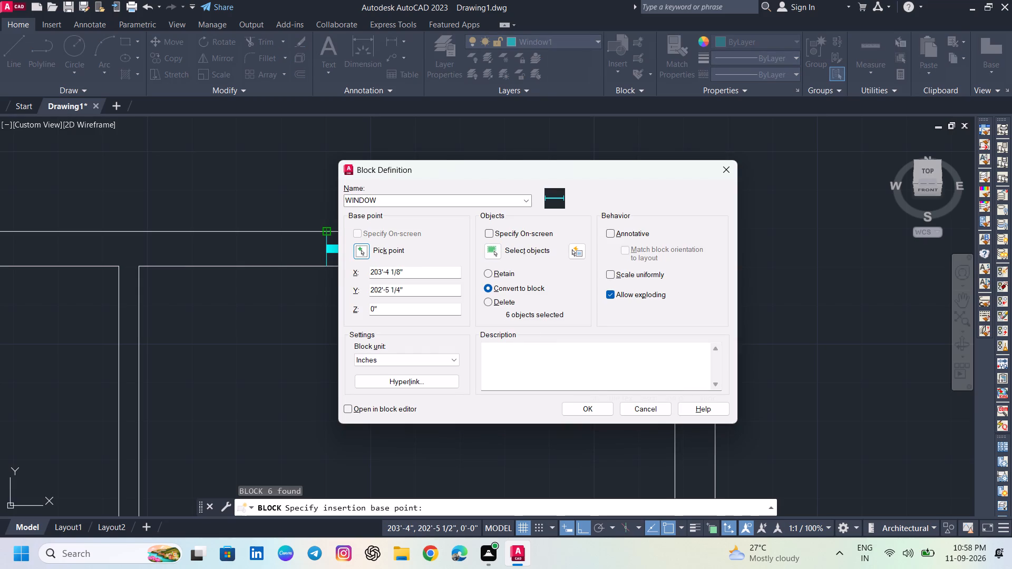
left_click(597, 408)
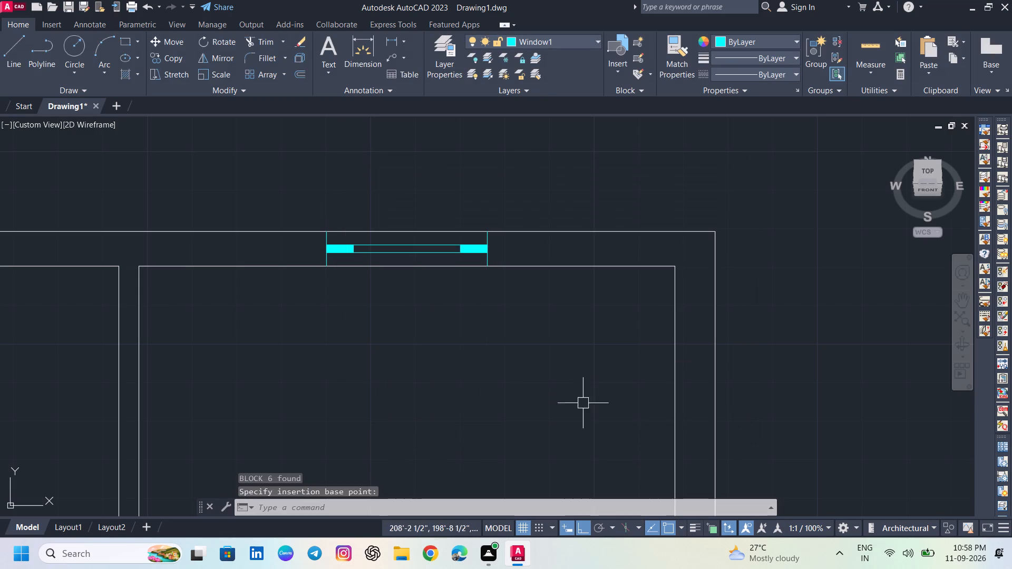
Copy the window block from its inner wall midpoint to the midpoint of the northwest room's inner north wall line.
scroll(457, 312, "down", 2)
middle_click_drag(417, 365, 425, 278)
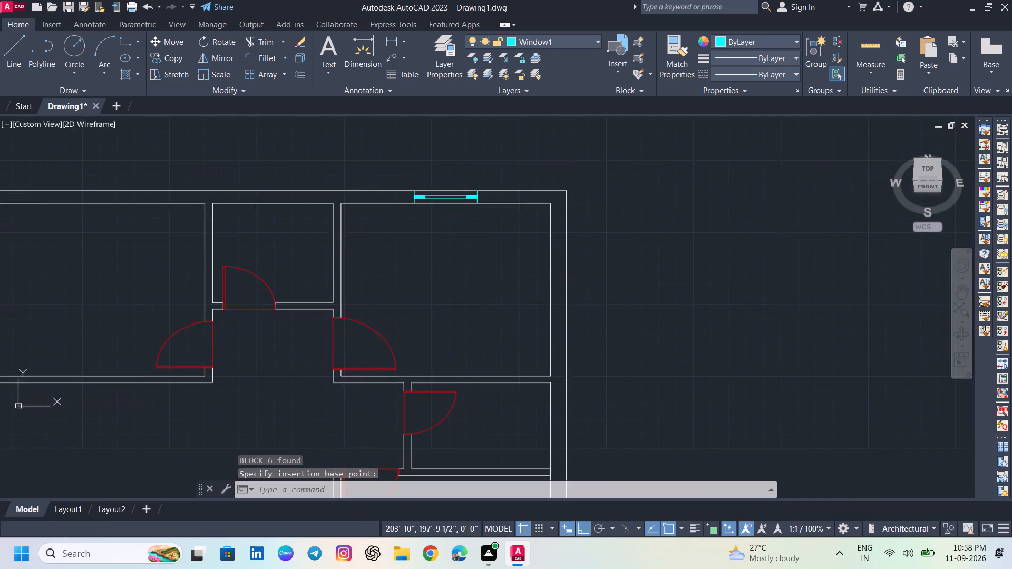
middle_click_drag(414, 334, 440, 339)
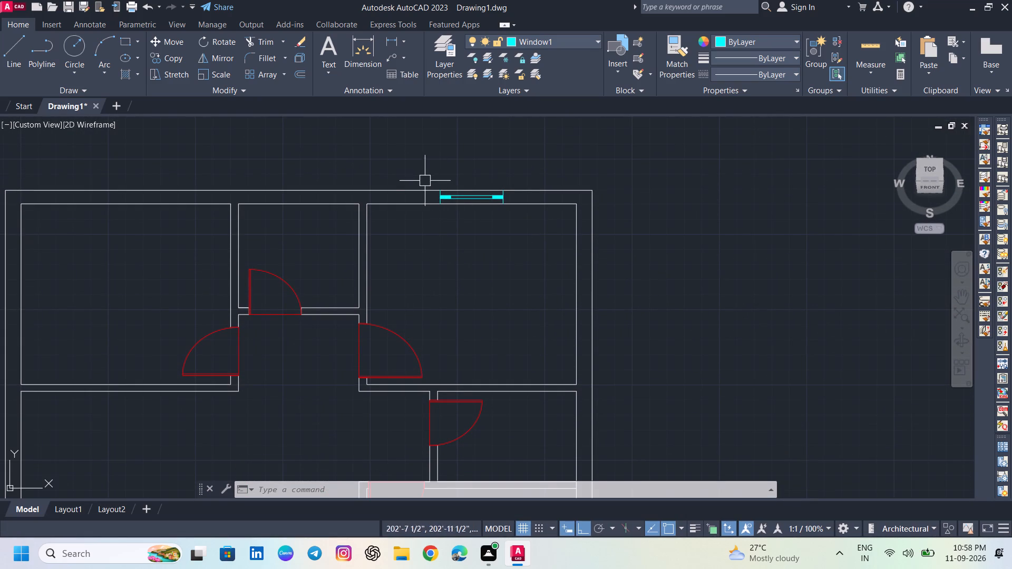
left_click(439, 195)
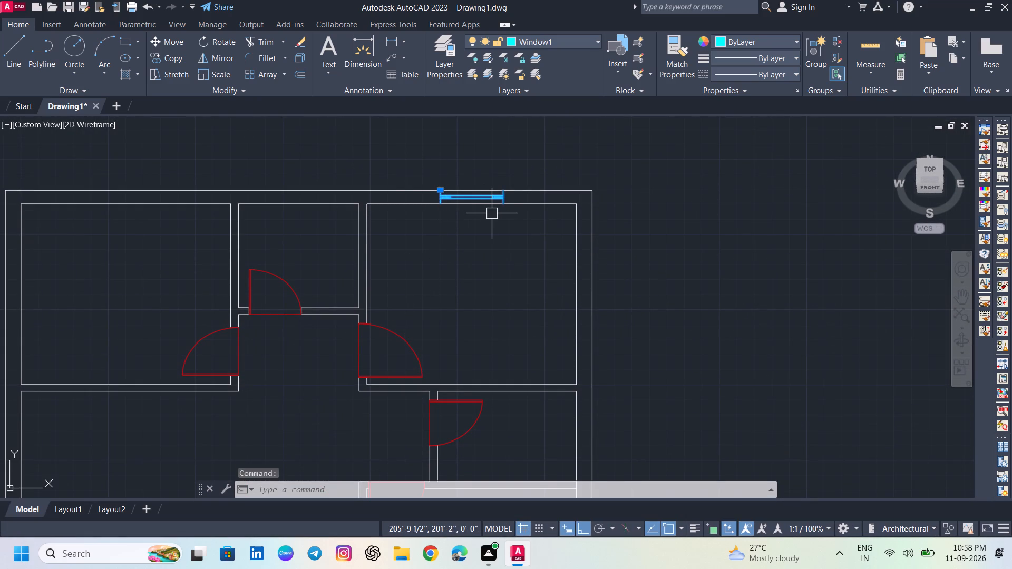
key("c")
key("p")
key("Return")
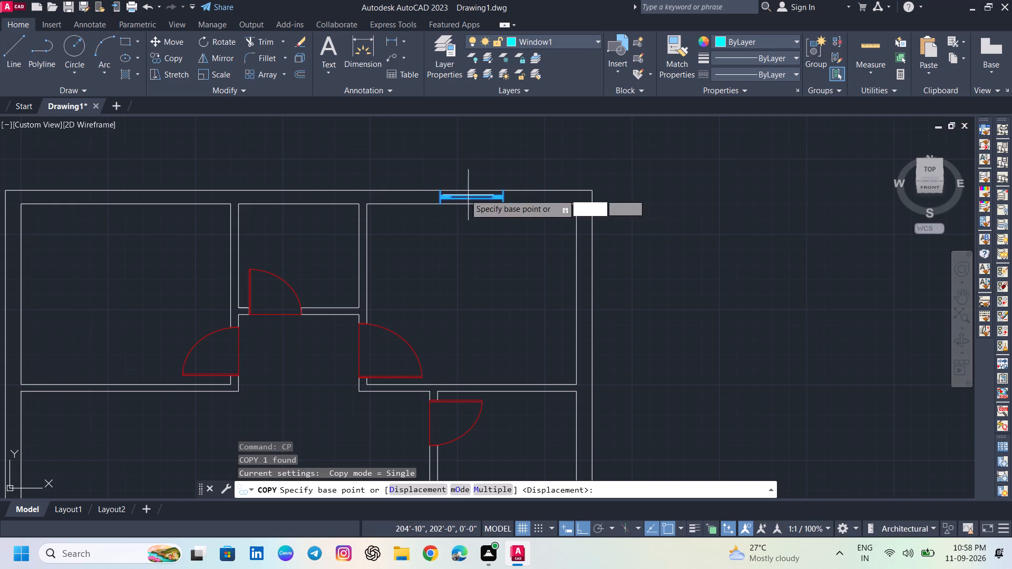
scroll(471, 199, "up", 2)
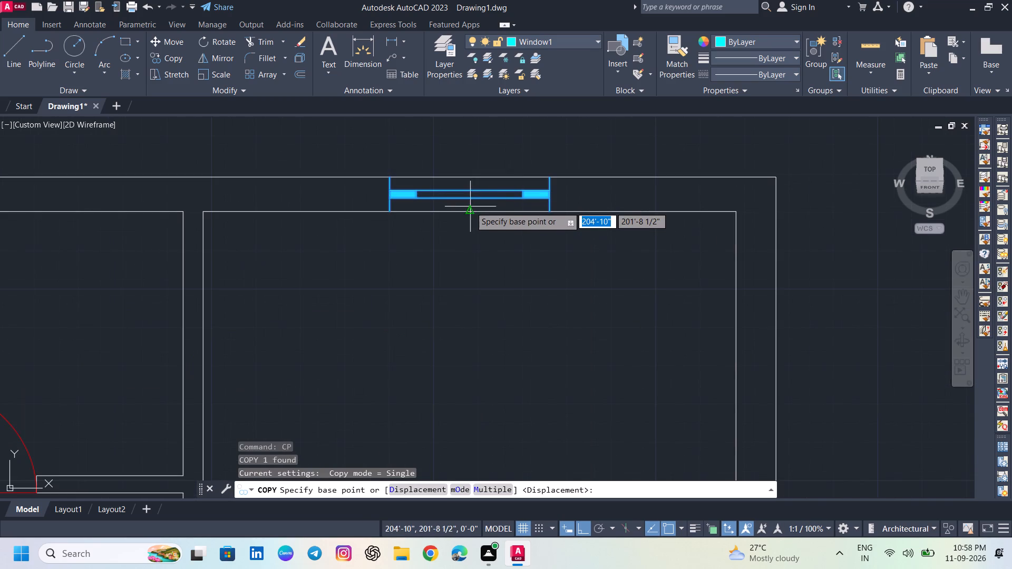
left_click(470, 210)
scroll(430, 225, "down", 3)
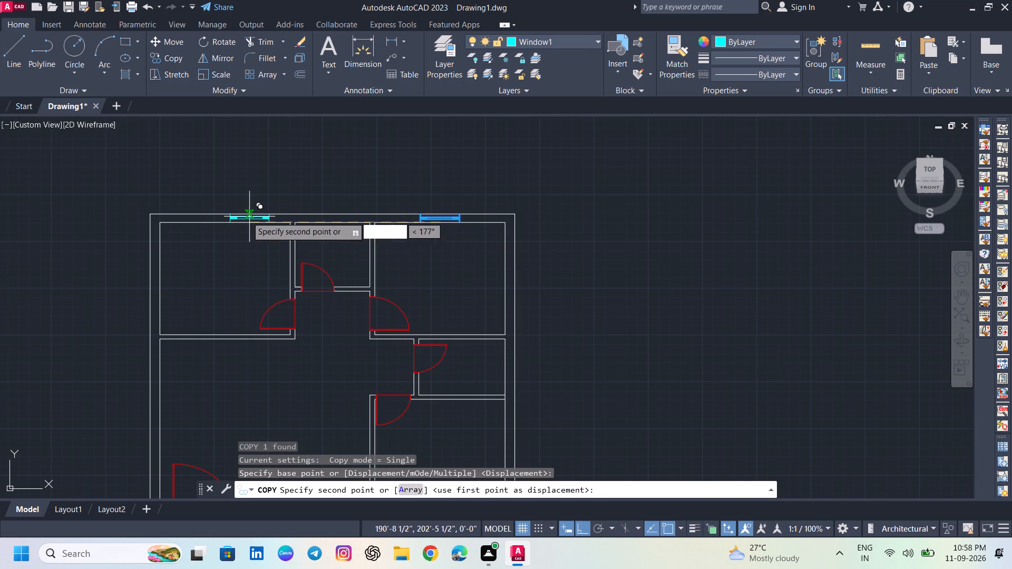
scroll(213, 218, "up", 2)
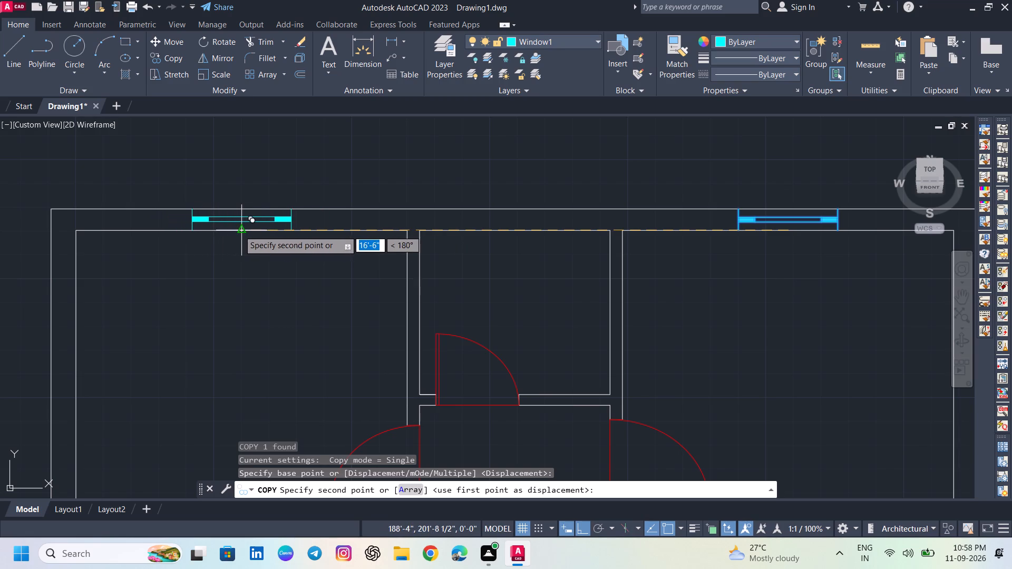
left_click(241, 230)
Start a multiple copy of the northwest window from its inner wall midpoint, placing one in the wall between the main door and the staircase.
scroll(248, 250, "down", 2)
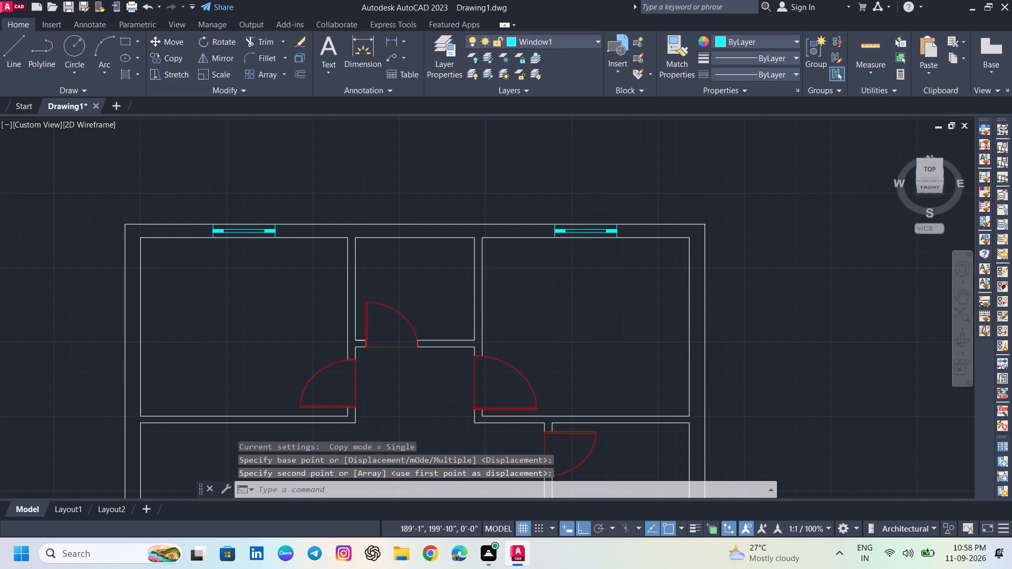
middle_click_drag(260, 270, 251, 209)
left_click(251, 185)
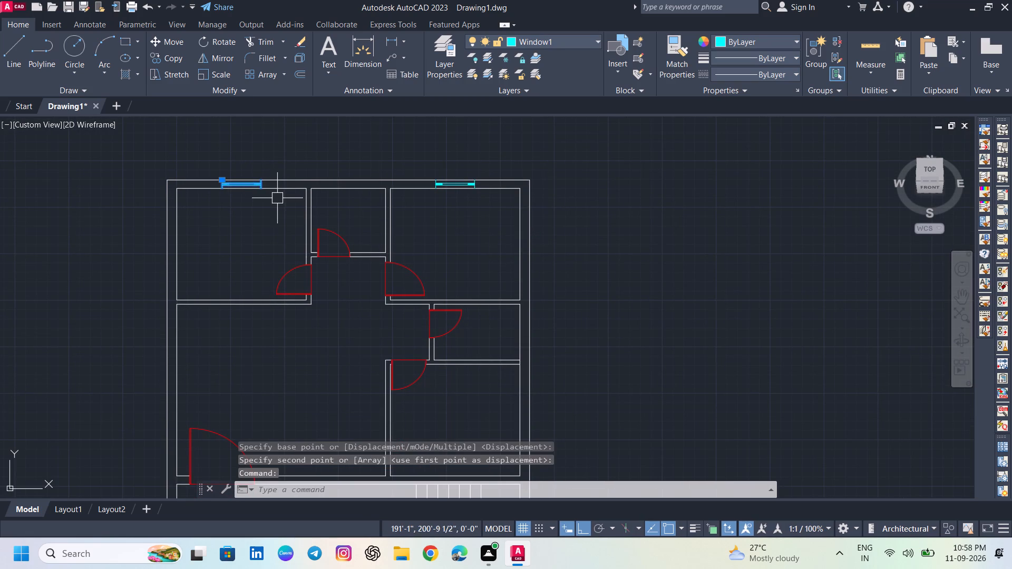
key("c")
key("p")
key("Return")
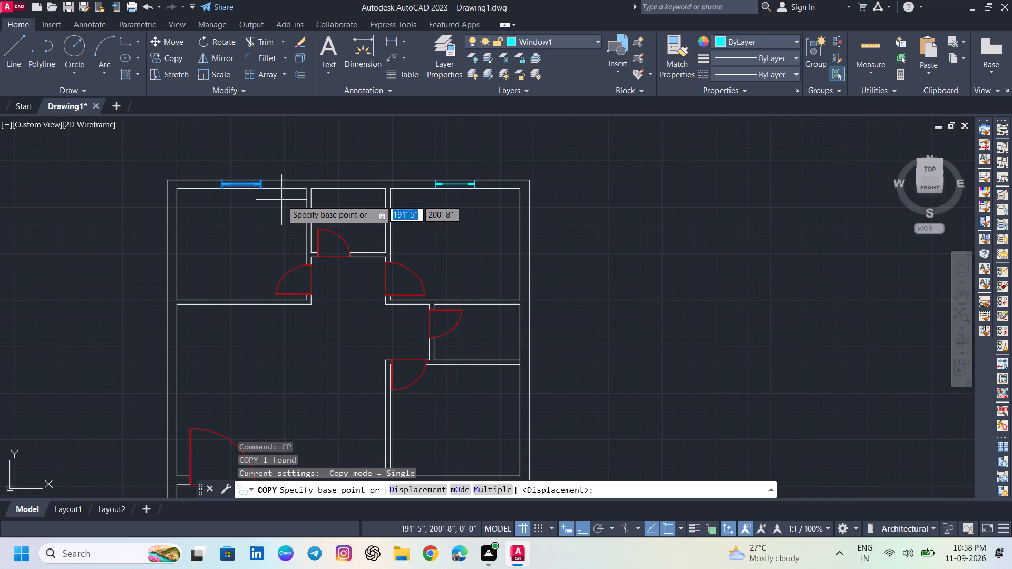
key("m")
key("Return")
scroll(238, 192, "up", 2)
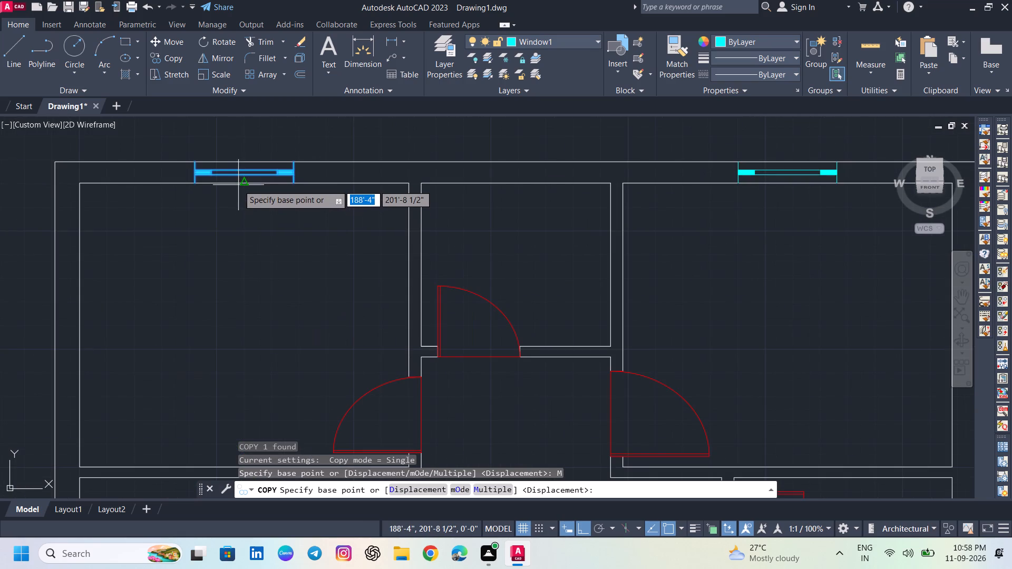
left_click(242, 183)
scroll(245, 210, "down", 6)
middle_click_drag(326, 259, 298, 206)
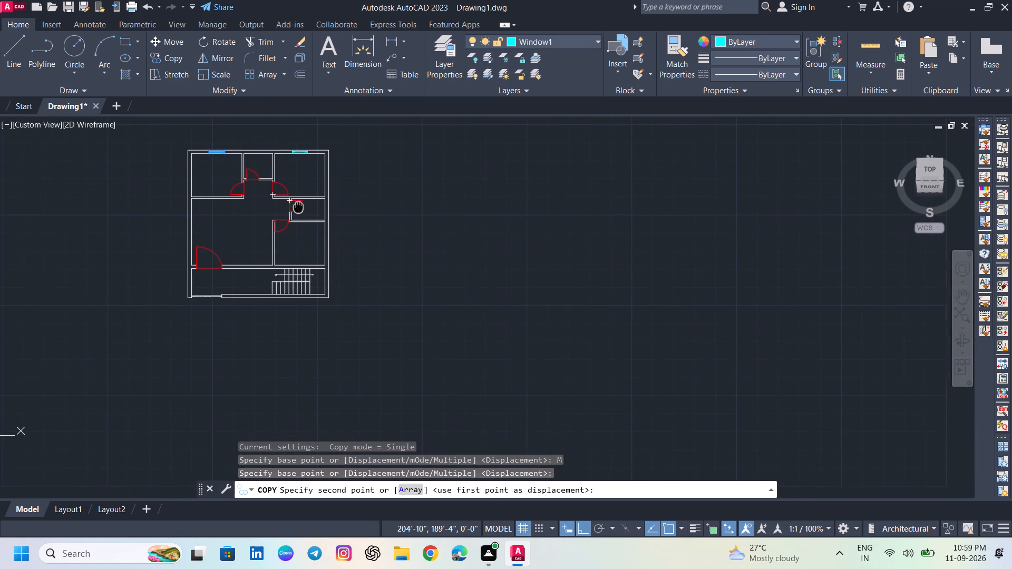
key("F8")
scroll(315, 238, "up", 1)
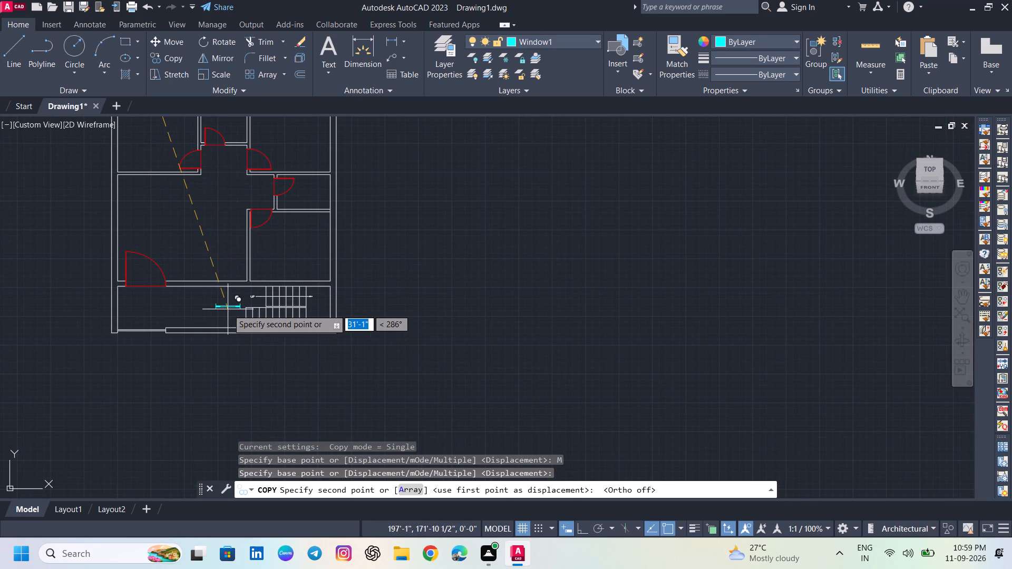
scroll(228, 323, "up", 3)
middle_click_drag(228, 267, 219, 368)
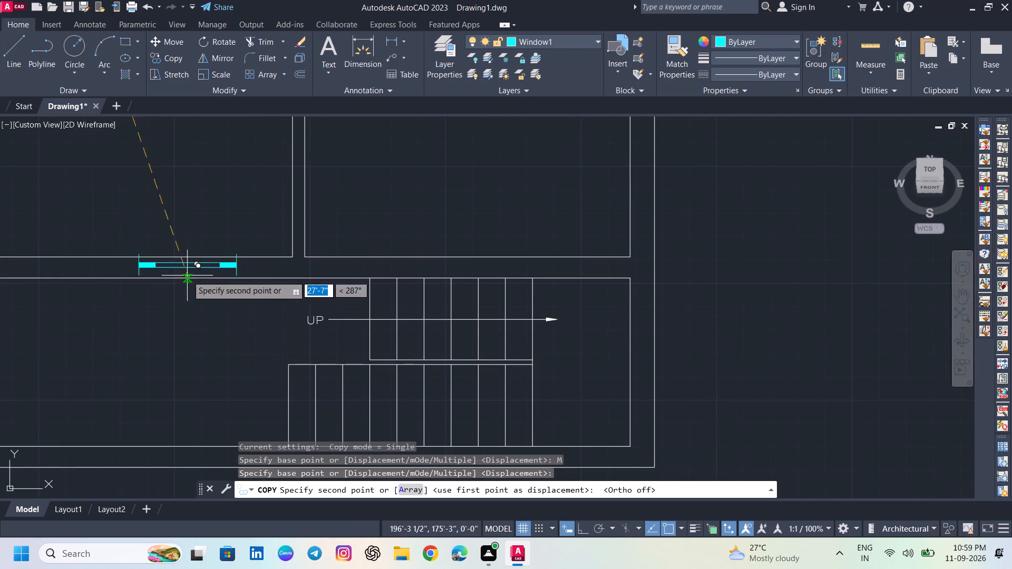
middle_click_drag(187, 276, 294, 296)
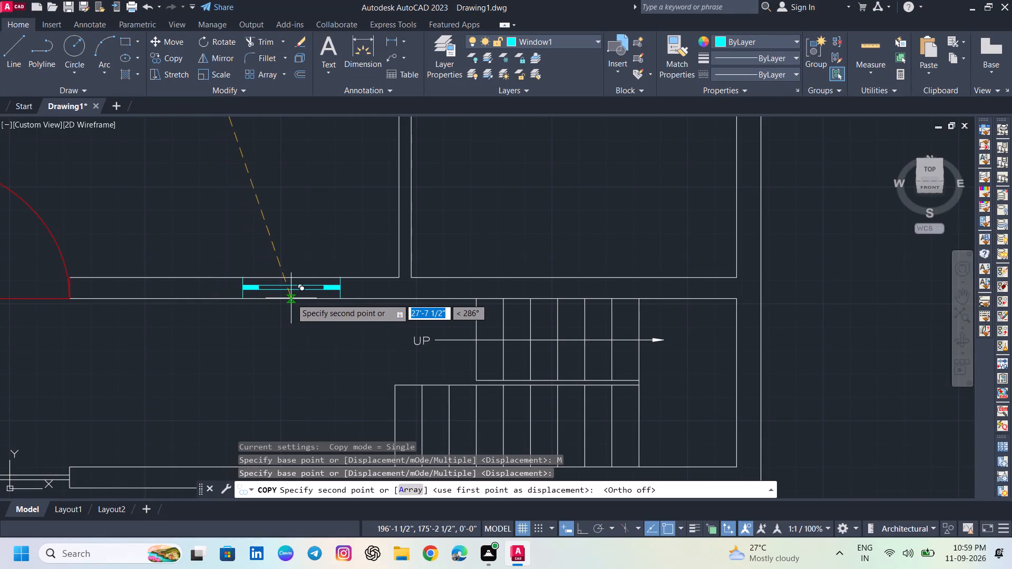
left_click(317, 298)
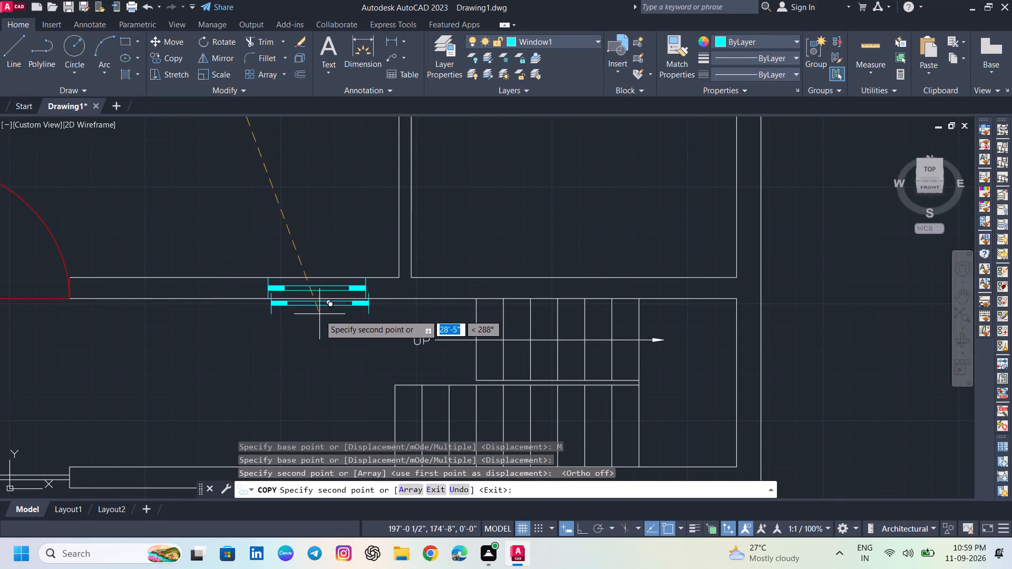
Place another copy of the window in the empty space just east of the southeast room and finish copying.
scroll(319, 316, "down", 3)
middle_click_drag(300, 312, 306, 346)
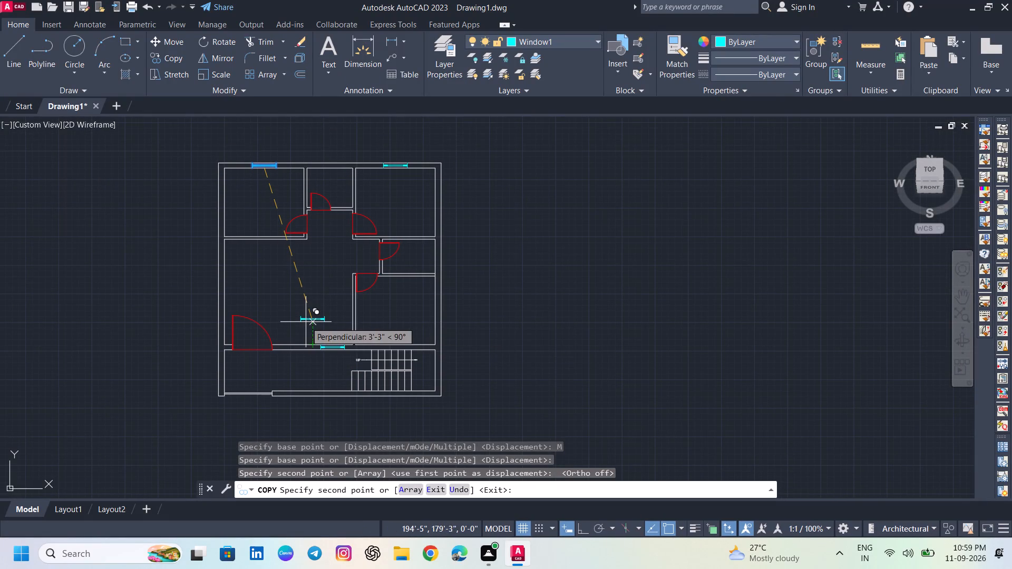
middle_click_drag(330, 311, 239, 295)
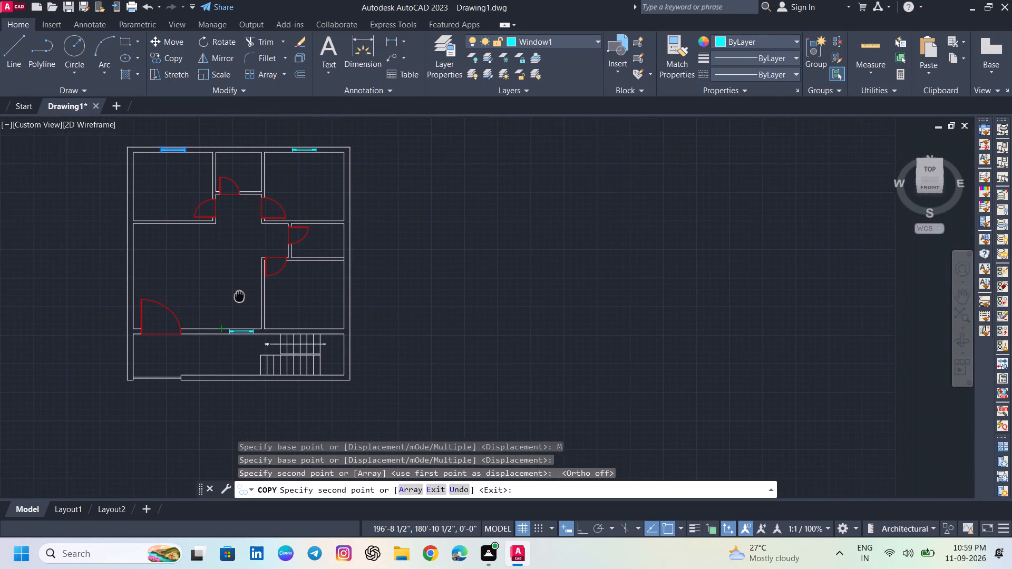
middle_click_drag(239, 295, 233, 293)
middle_click_drag(352, 293, 279, 294)
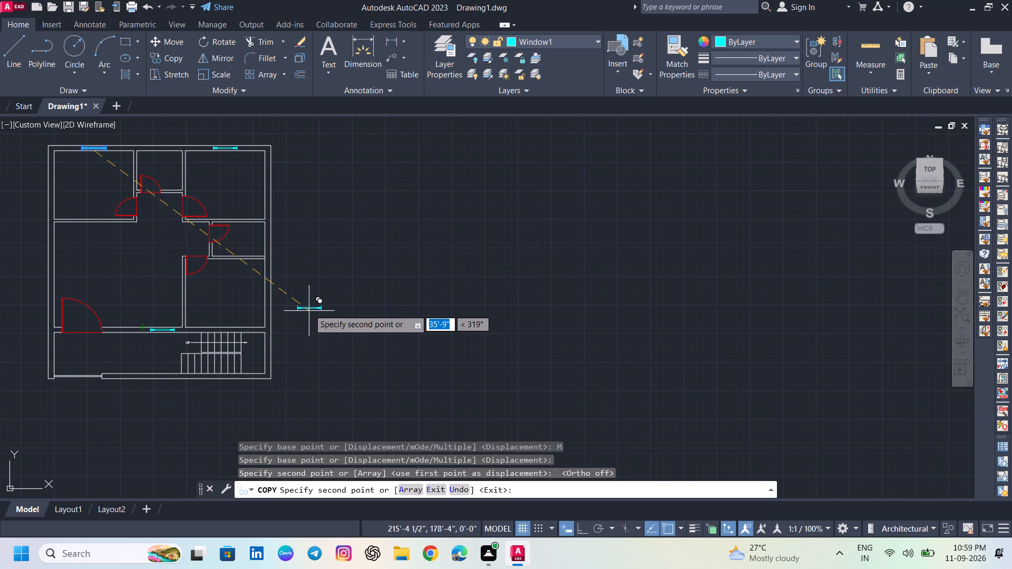
left_click(309, 309)
key("Escape")
Rotate the loose window copy outside the plan 90° with Ortho on so it stands vertically.
left_click(317, 308)
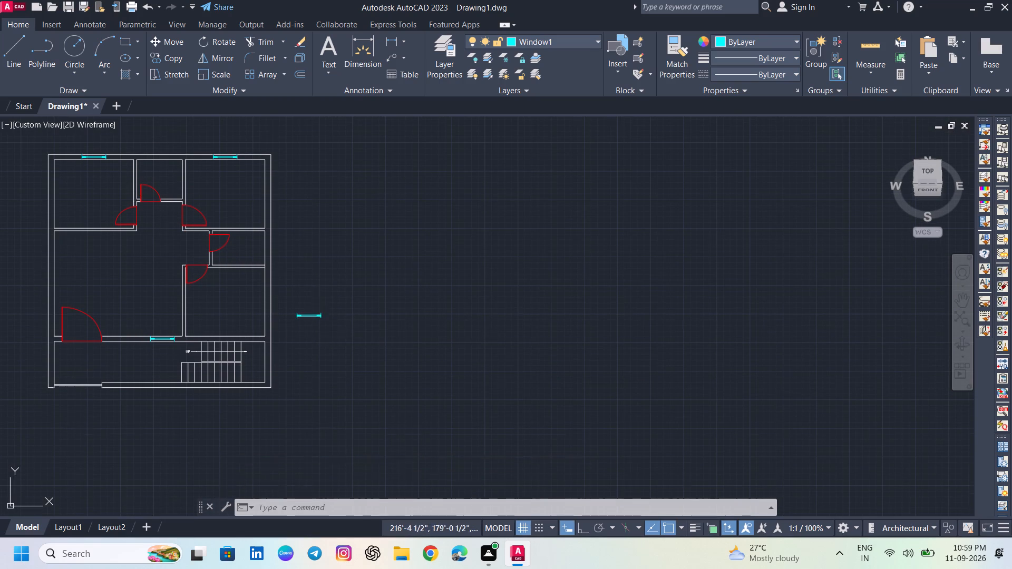
left_click(303, 330)
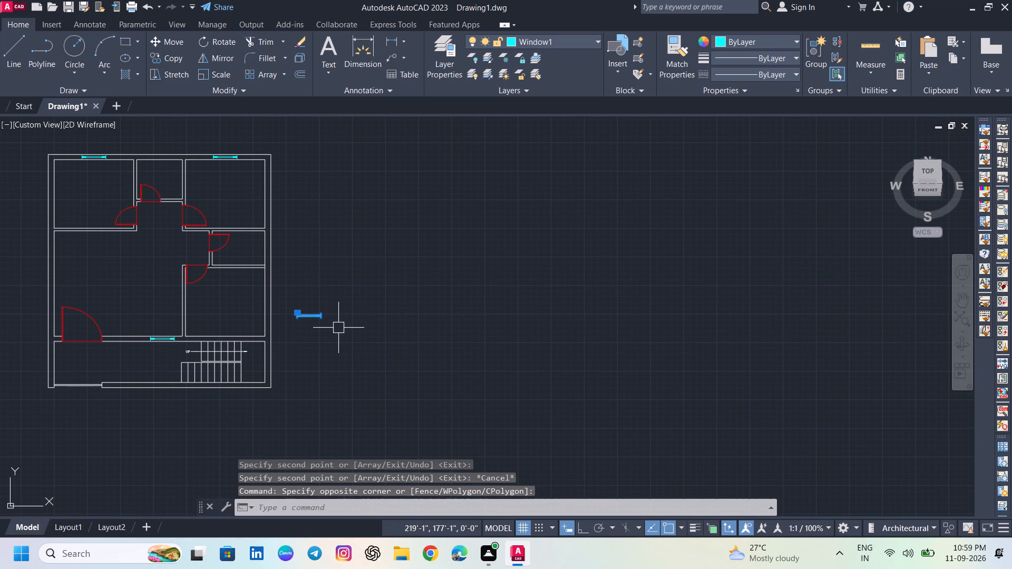
type("RO")
key("Return")
left_click(339, 323)
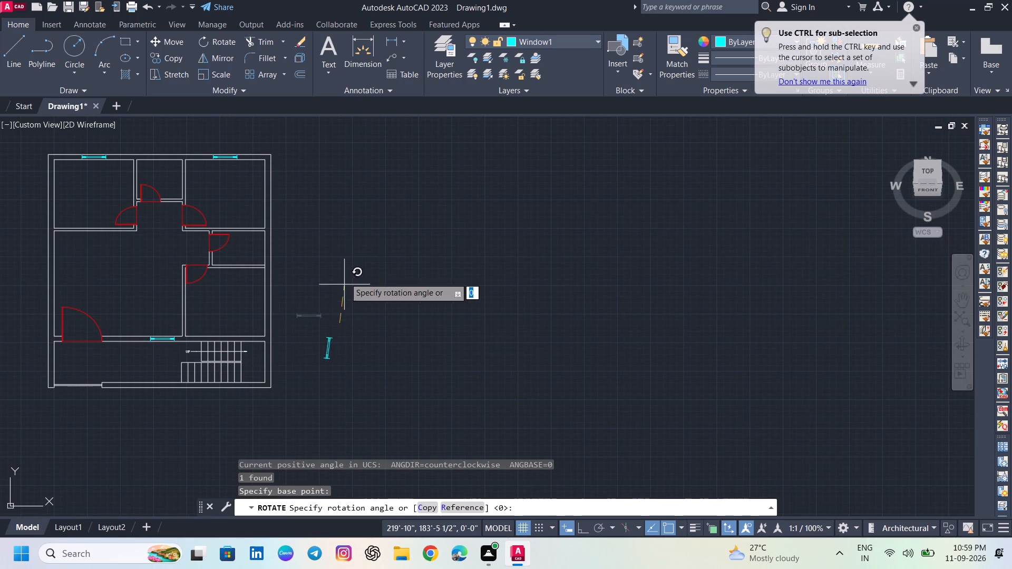
key("F8")
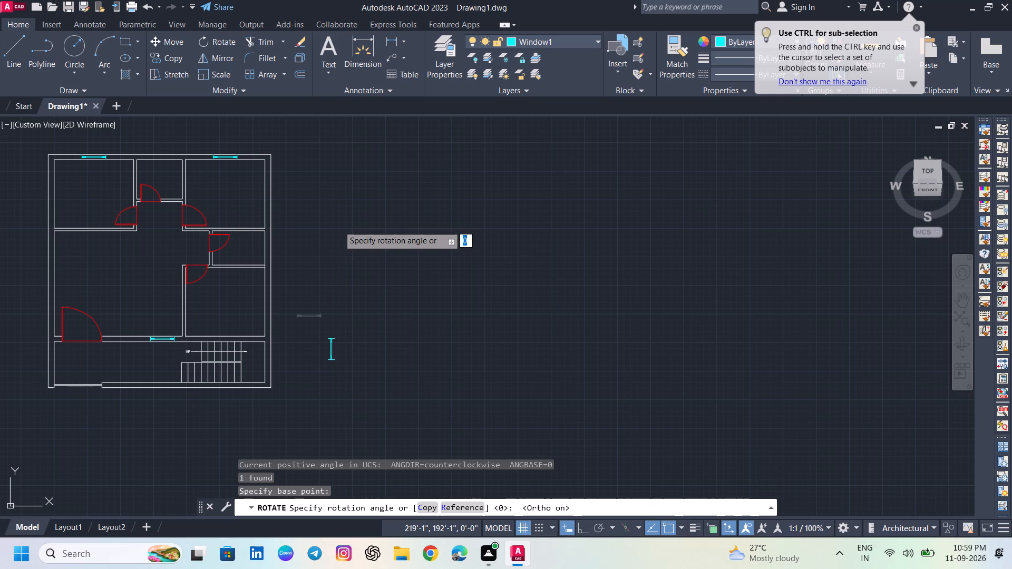
left_click(338, 225)
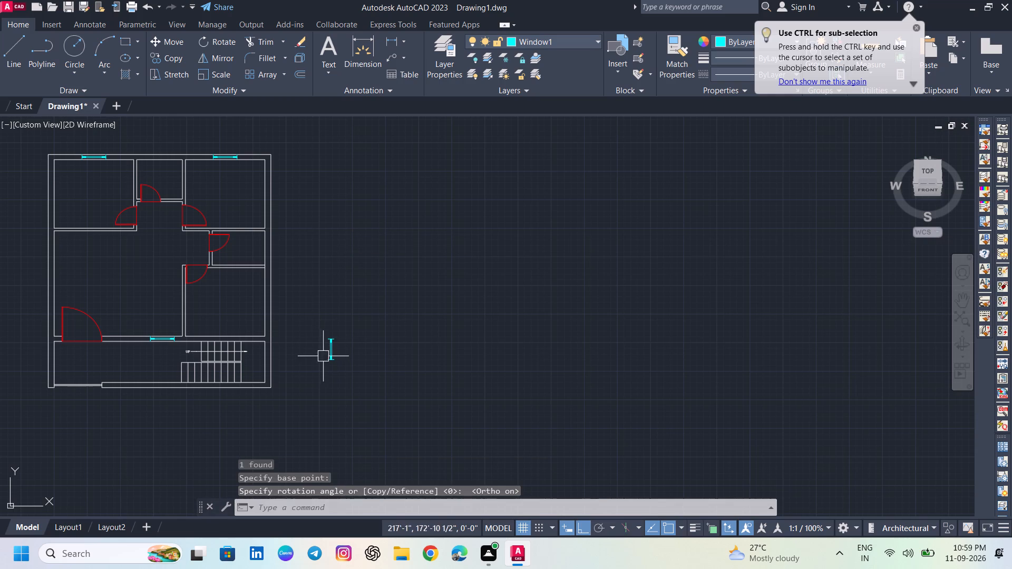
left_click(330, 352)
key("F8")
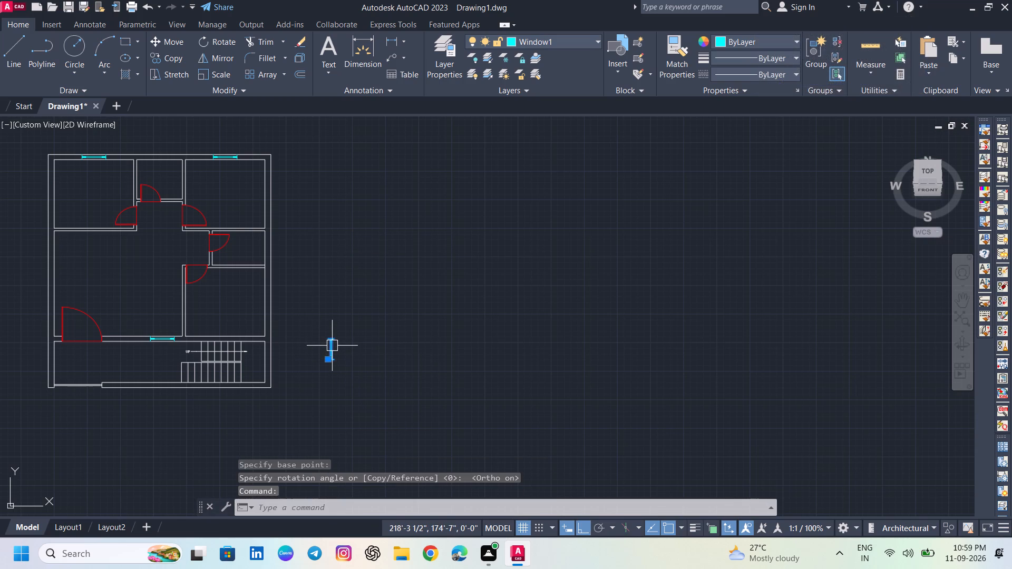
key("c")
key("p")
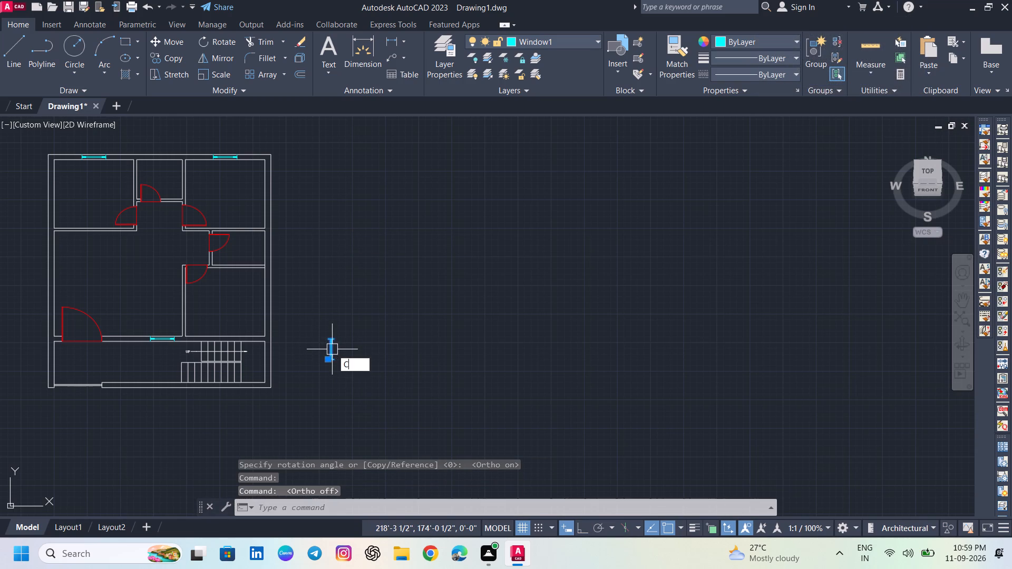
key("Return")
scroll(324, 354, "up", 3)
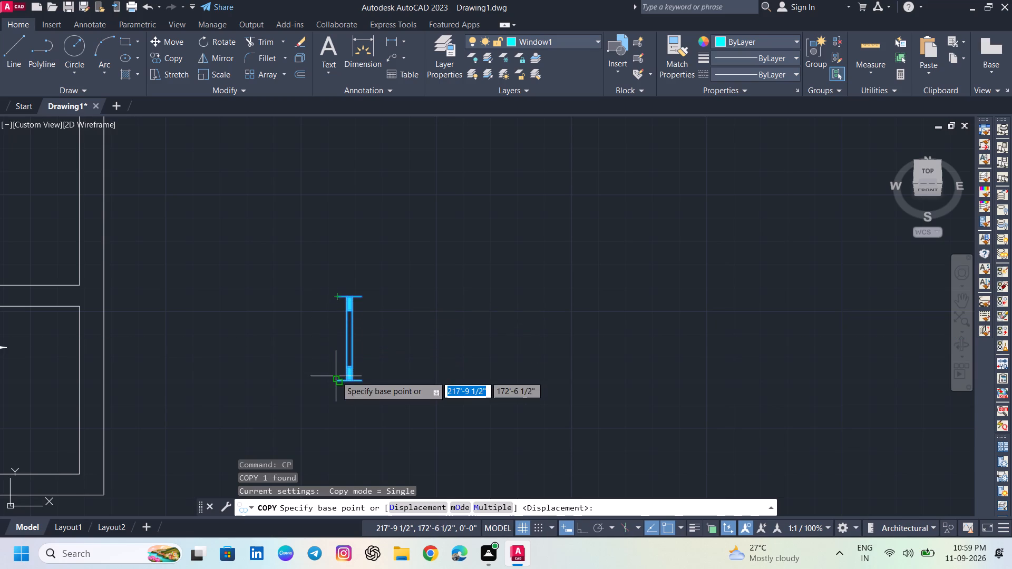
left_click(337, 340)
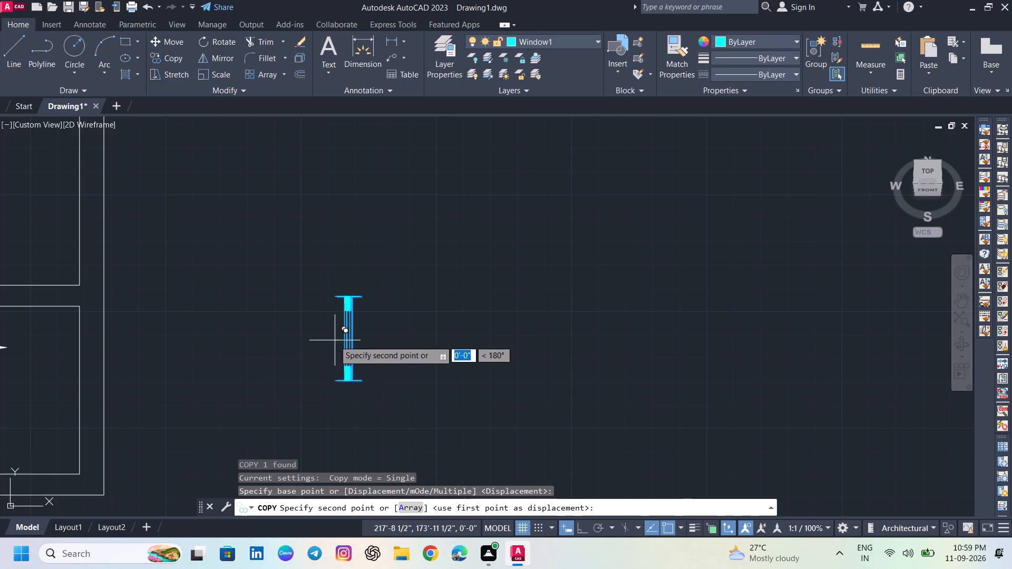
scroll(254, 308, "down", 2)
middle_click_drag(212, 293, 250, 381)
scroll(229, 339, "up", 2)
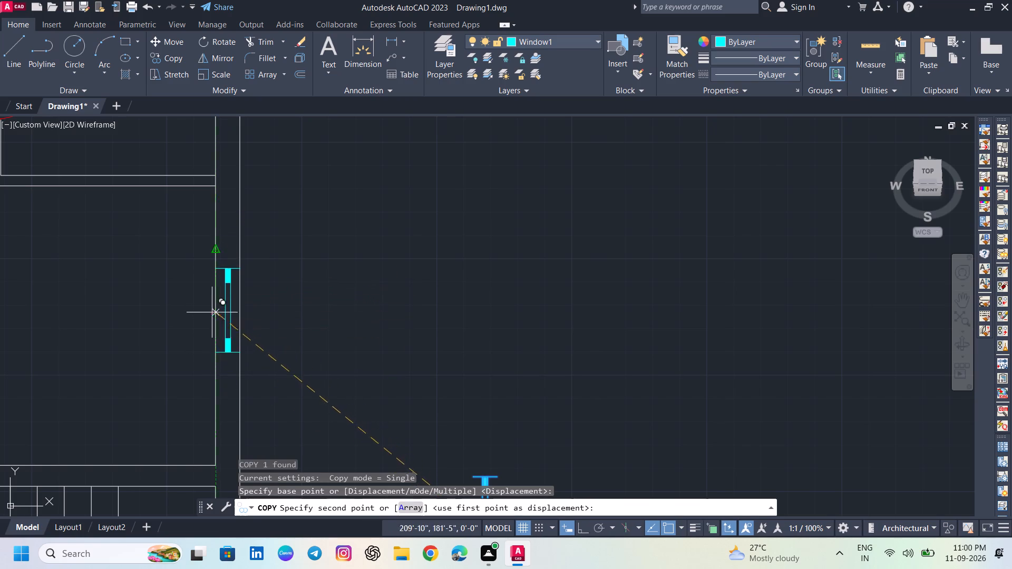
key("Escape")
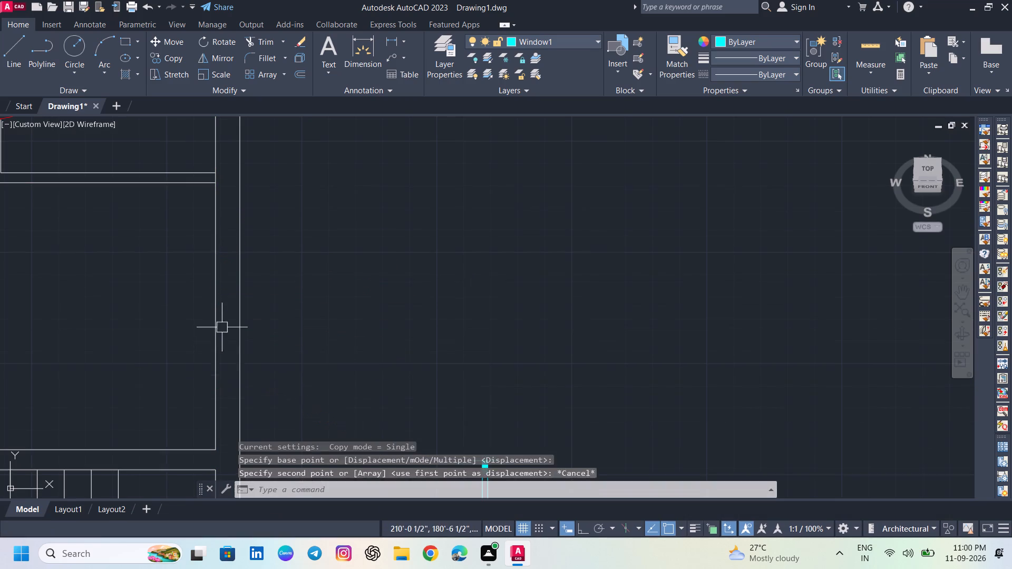
Trim the short piece of the east wall's inner line between the two lines of the partition north of the southeast room.
key("r")
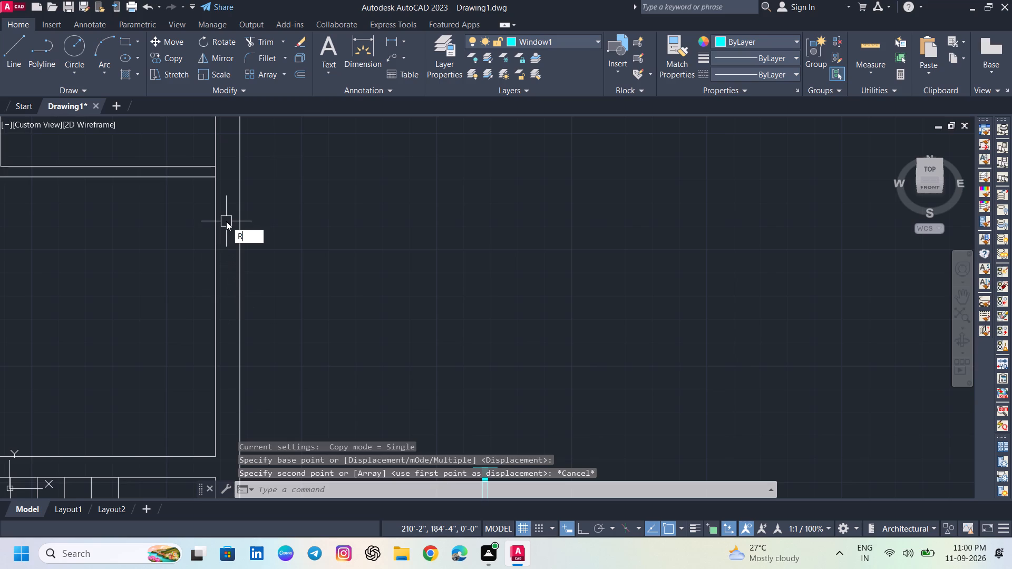
key("BackSpace")
type("TR")
key("Return")
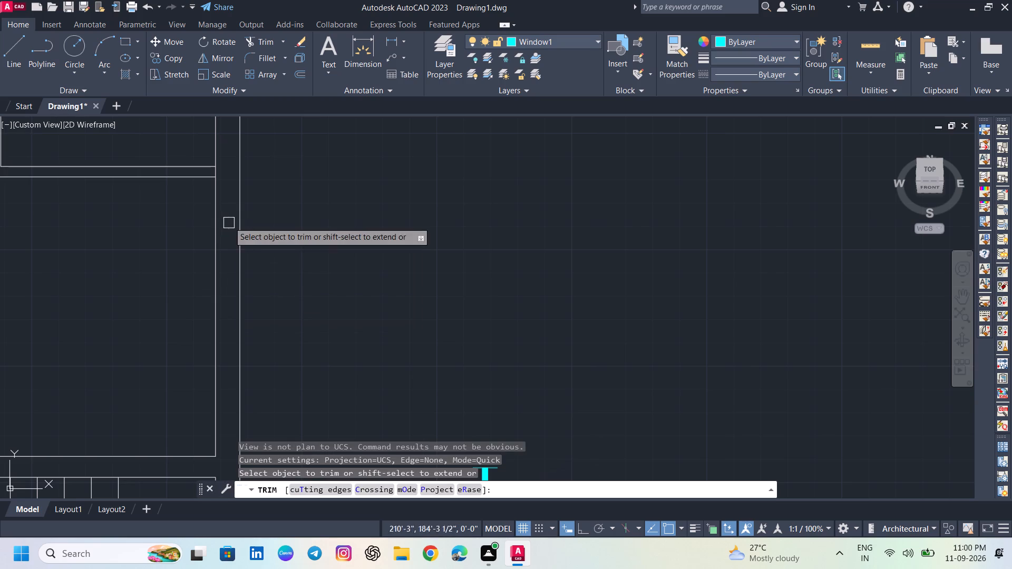
scroll(215, 173, "up", 2)
left_click(215, 172)
scroll(246, 235, "down", 4)
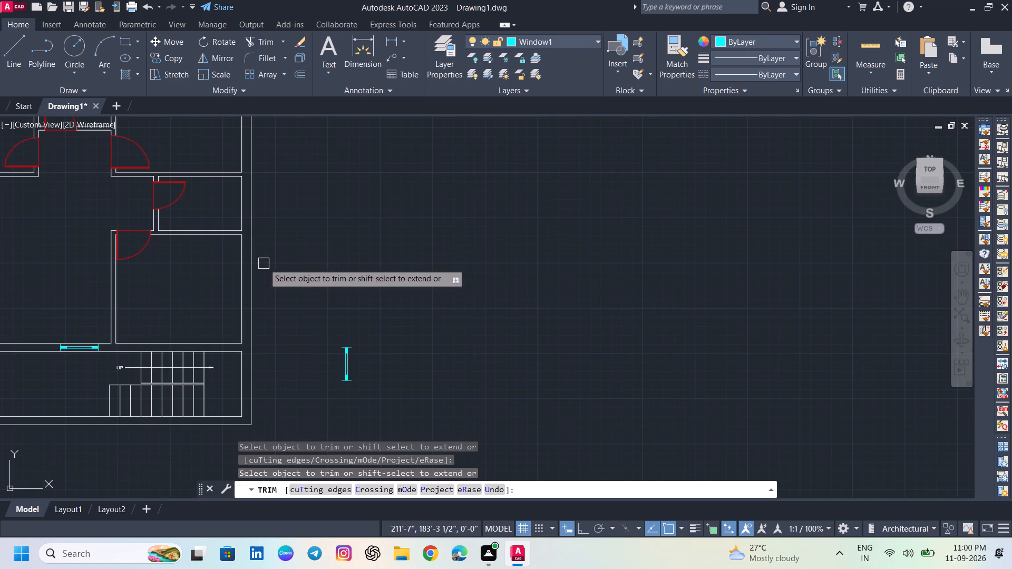
key("Escape")
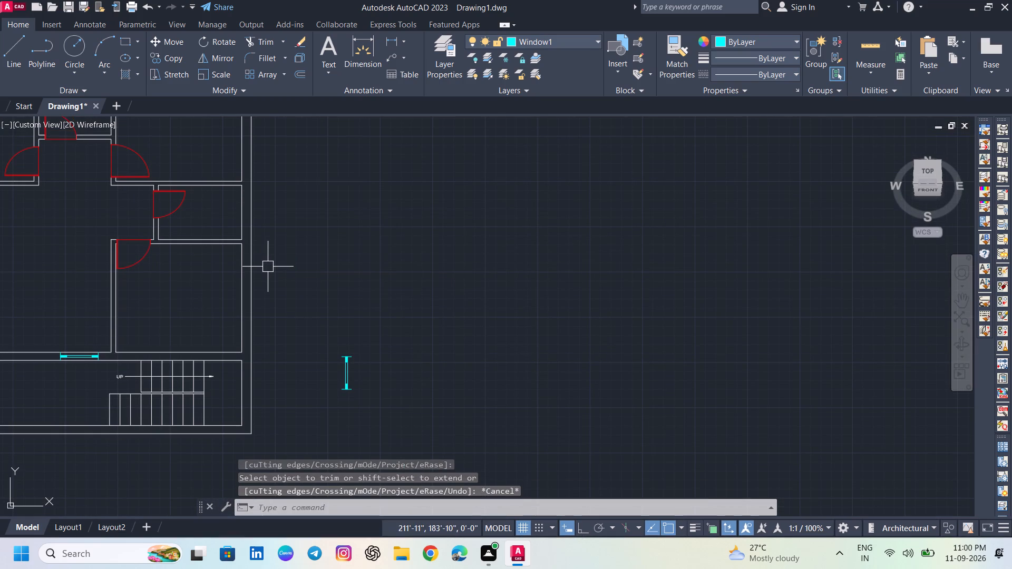
Move the rotated window by its insertion point onto the inner line of the southeast room's east wall.
left_click(346, 366)
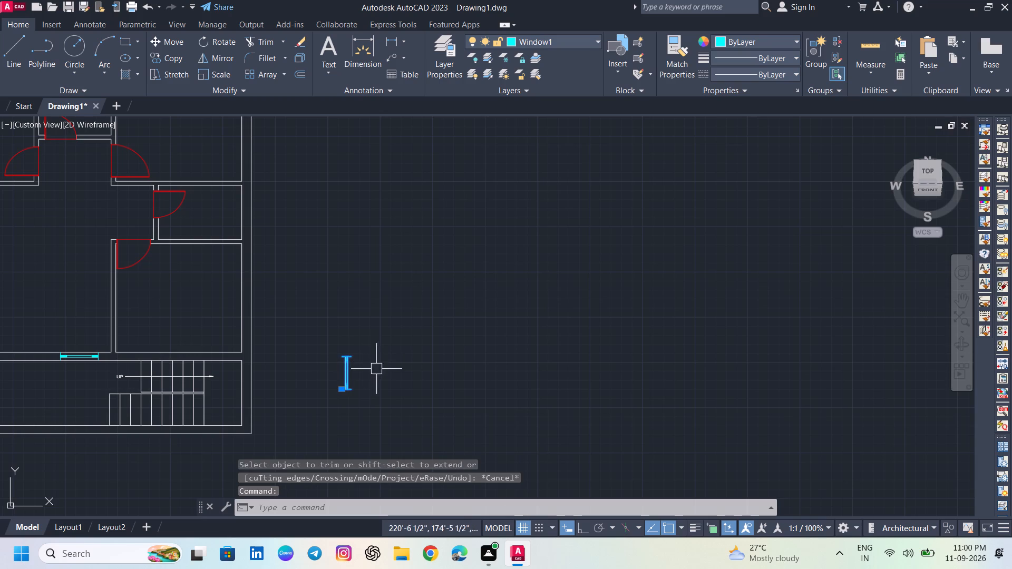
scroll(351, 396, "up", 2)
left_click(330, 380)
scroll(226, 268, "down", 2)
middle_click_drag(142, 258, 193, 328)
scroll(222, 314, "up", 3)
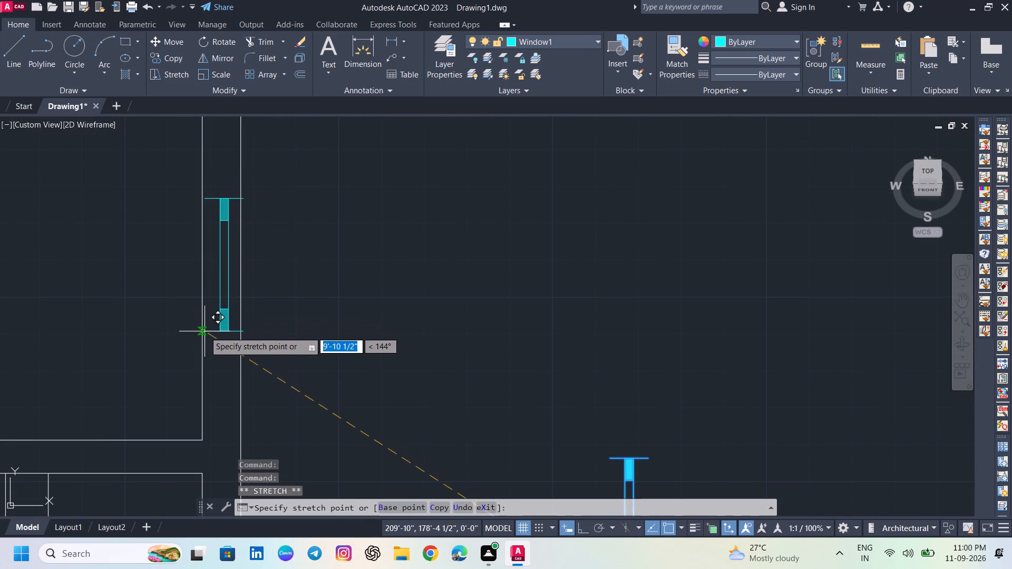
left_click(204, 335)
Copy the rotated window from the middle of its inner side to the midpoint of the southeast room's inner east wall line.
middle_click_drag(237, 305, 251, 375)
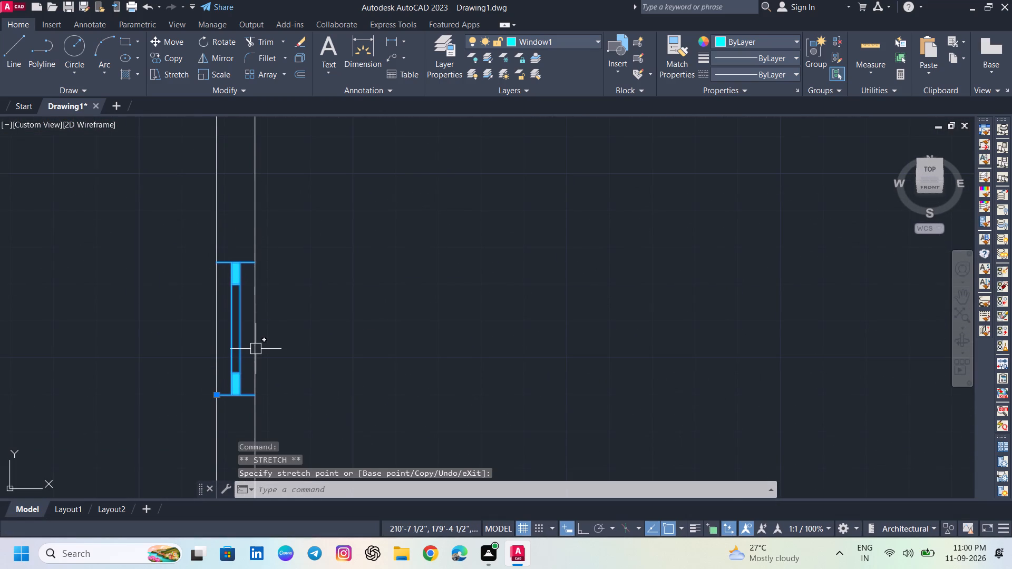
key("c")
key("p")
key("Return")
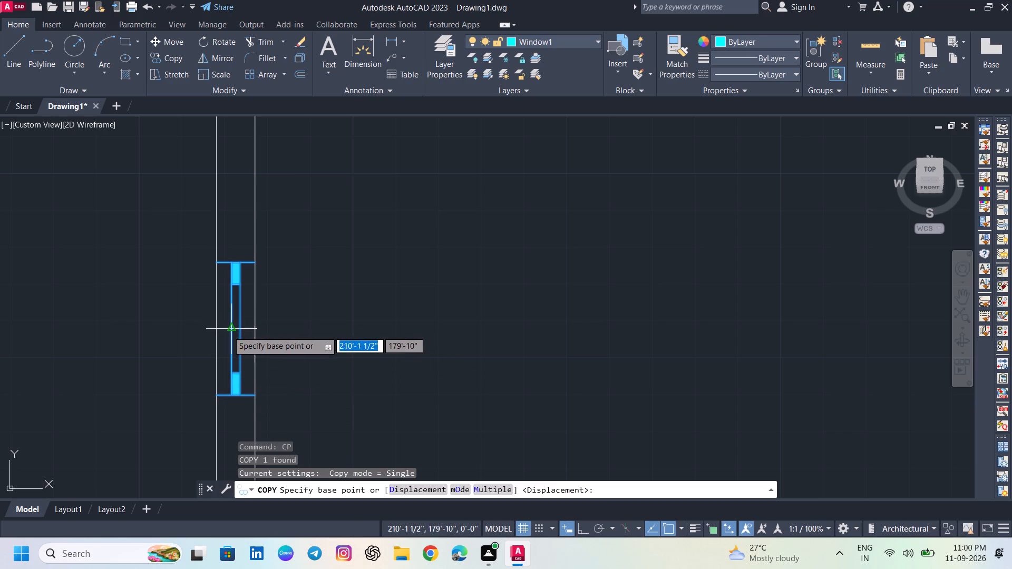
scroll(218, 326, "down", 1)
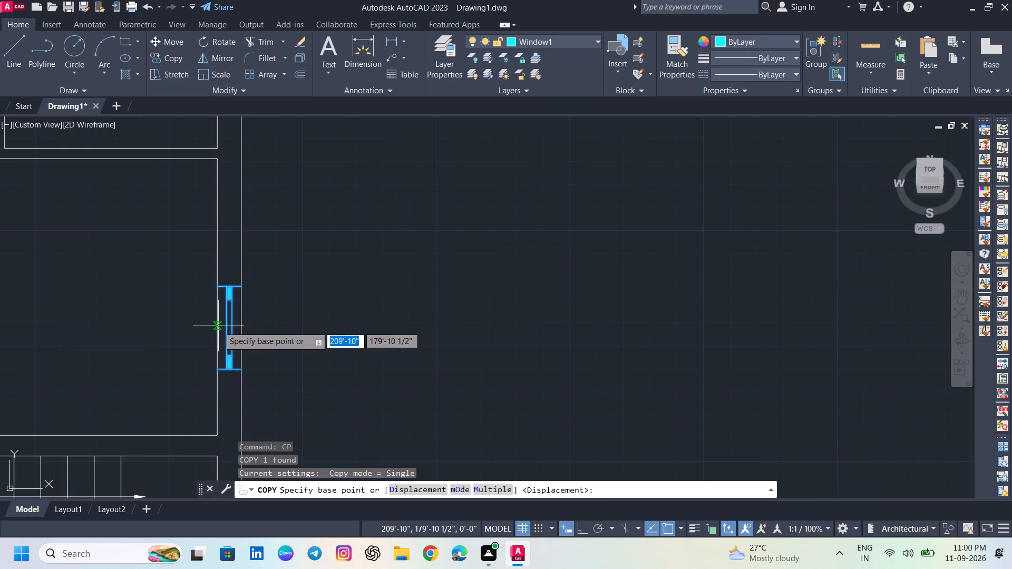
middle_click_drag(218, 326, 225, 369)
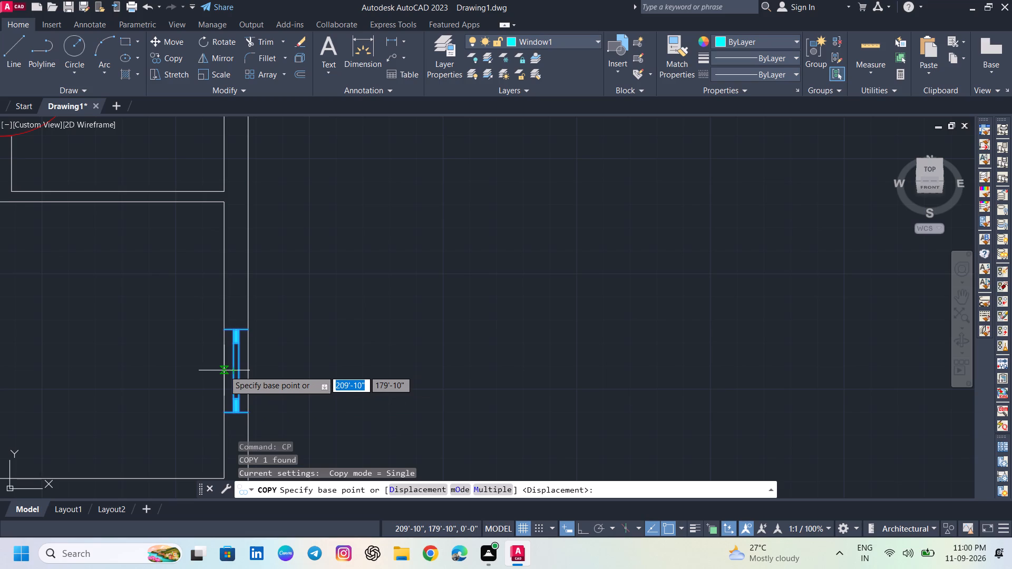
left_click(224, 370)
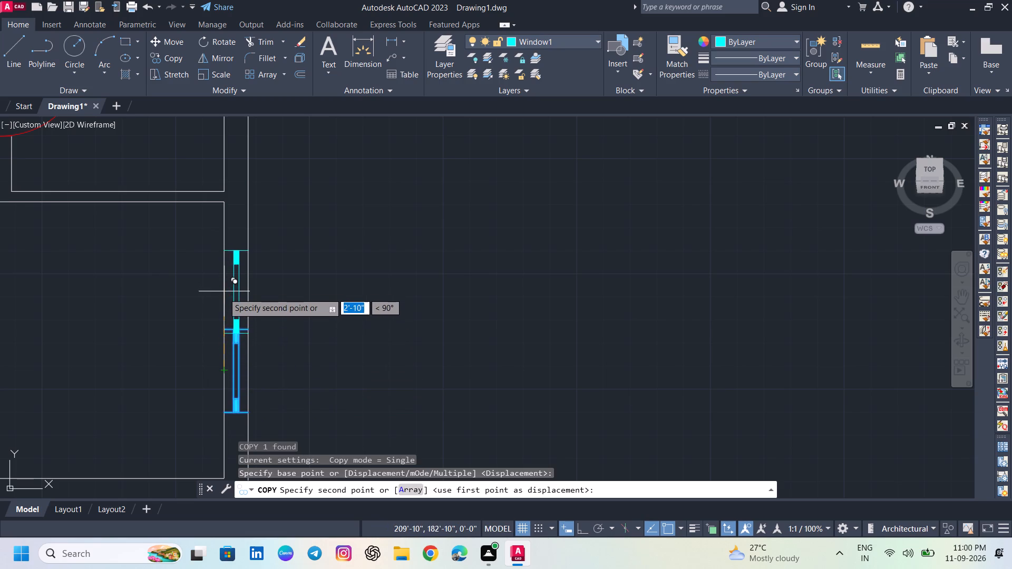
left_click(223, 338)
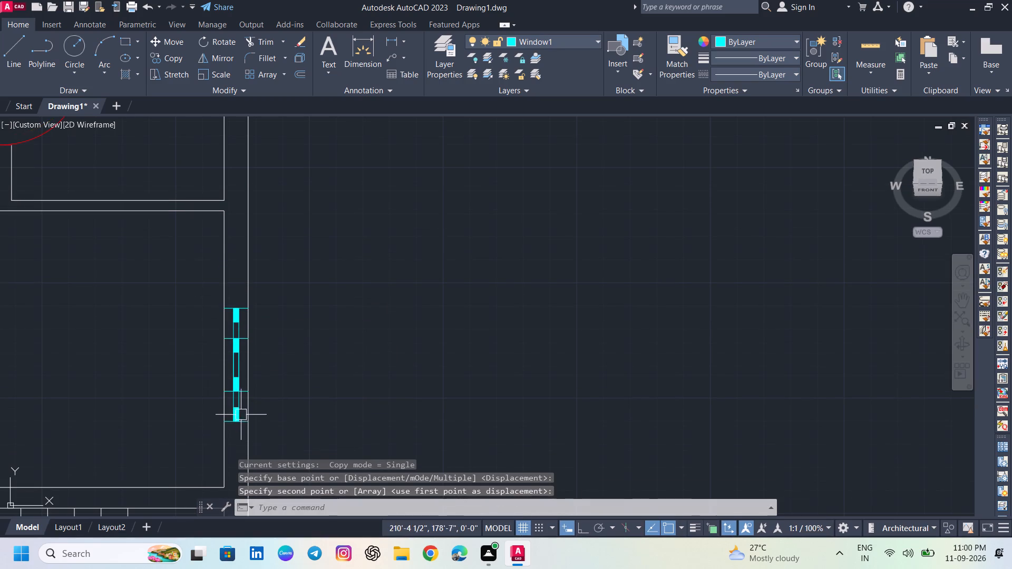
Delete the southern of the two overlapping windows in the southeast room's east wall.
left_click(240, 421)
key("Delete")
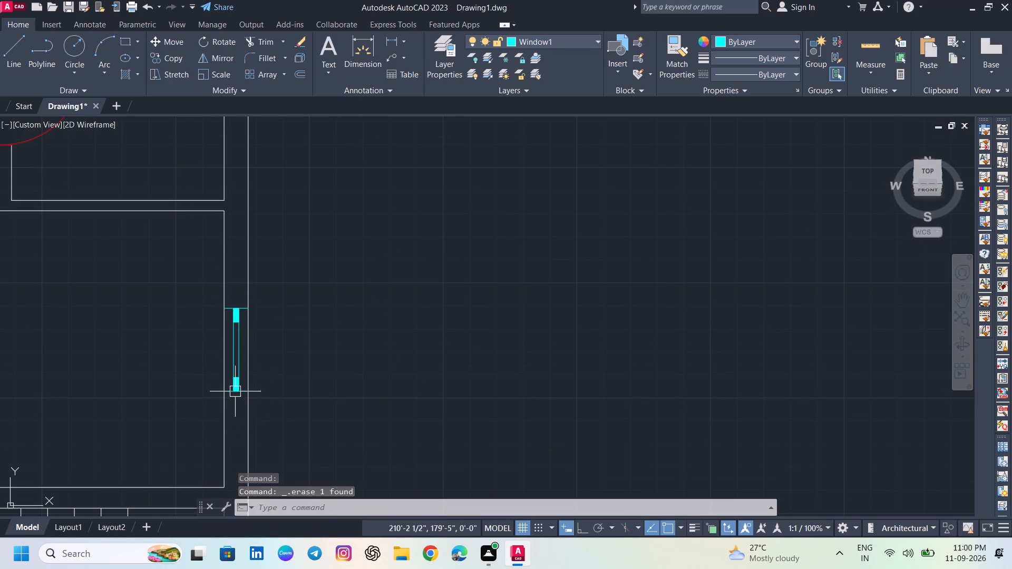
Copy the southeast room's window from the midpoint of its inner side onto the outer line of the large west room's west wall.
left_click(233, 380)
key("c")
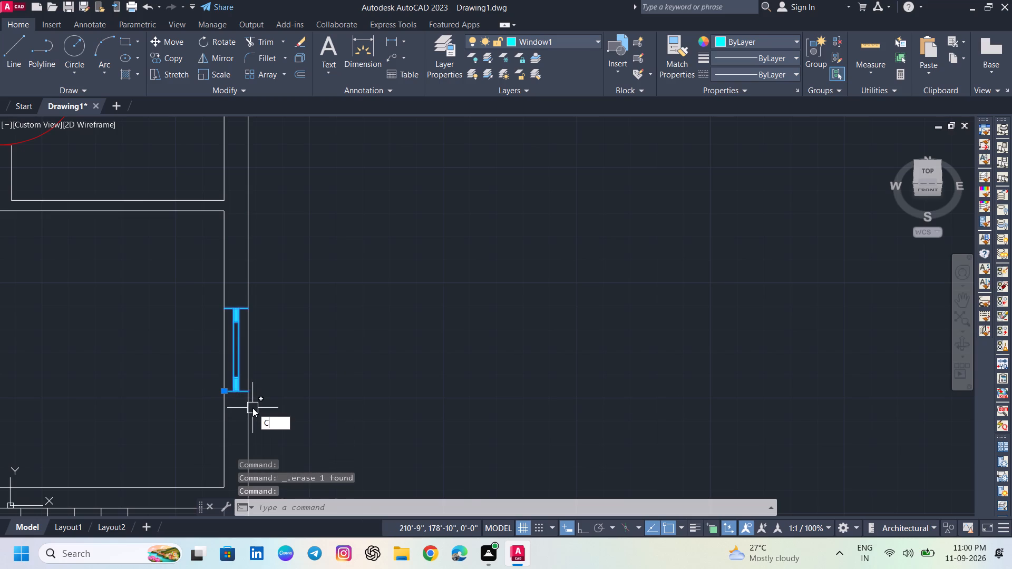
key("p")
key("Return")
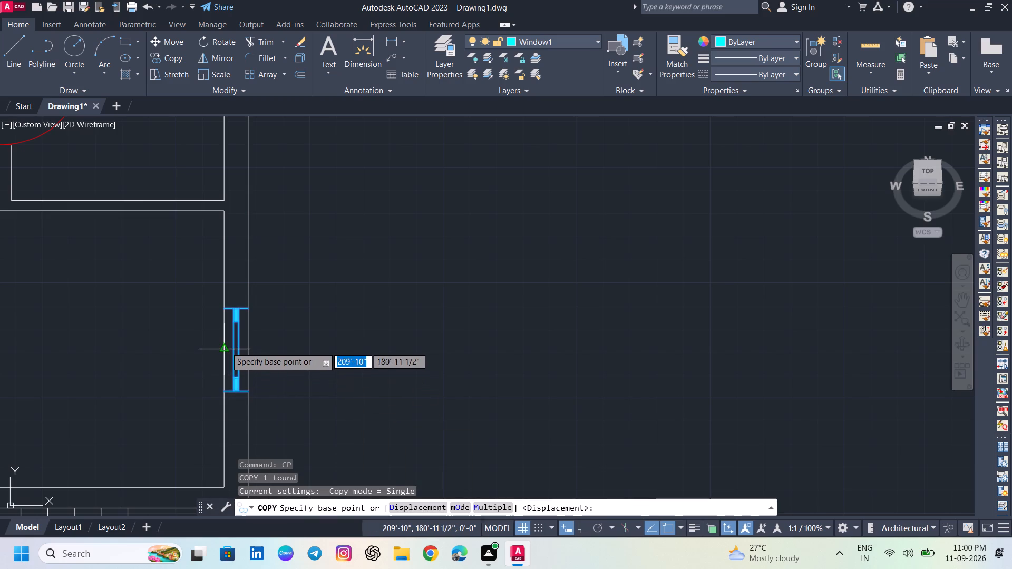
left_click(226, 348)
scroll(227, 296, "down", 2)
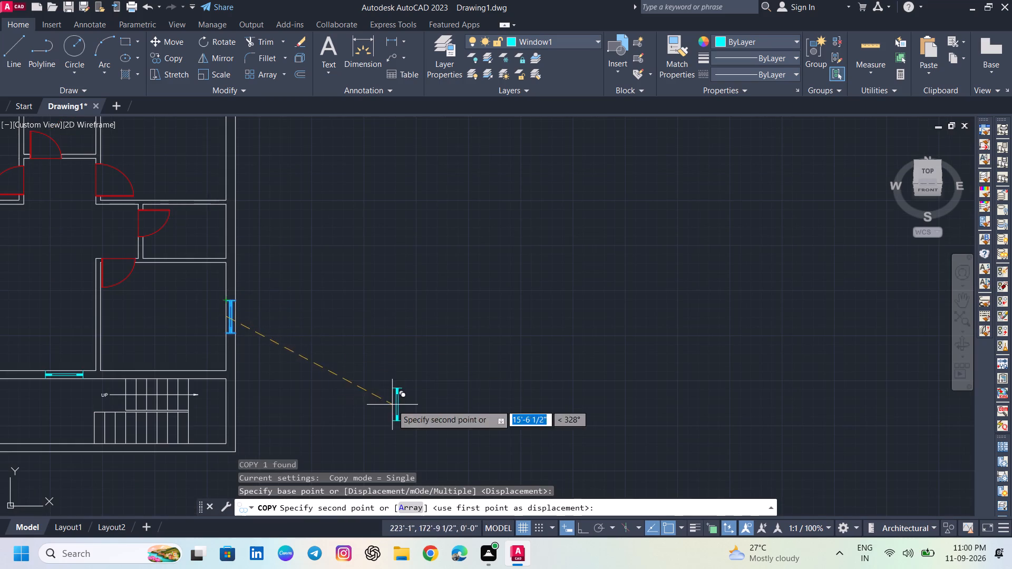
middle_click_drag(351, 378, 348, 471)
middle_click_drag(216, 289, 240, 345)
scroll(242, 282, "up", 2)
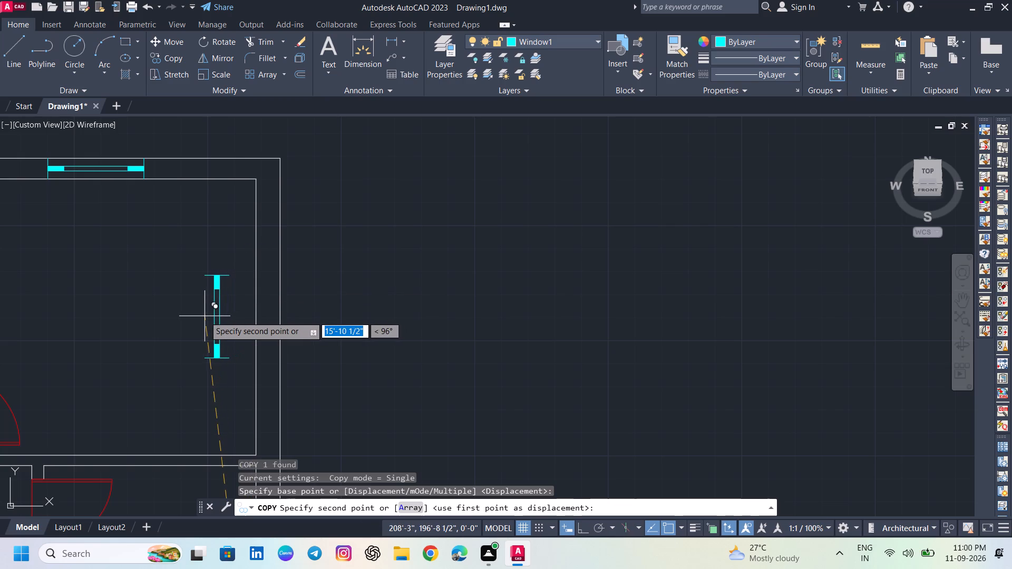
scroll(184, 308, "down", 6)
middle_click_drag(73, 379, 203, 370)
scroll(163, 369, "up", 3)
scroll(209, 340, "up", 1)
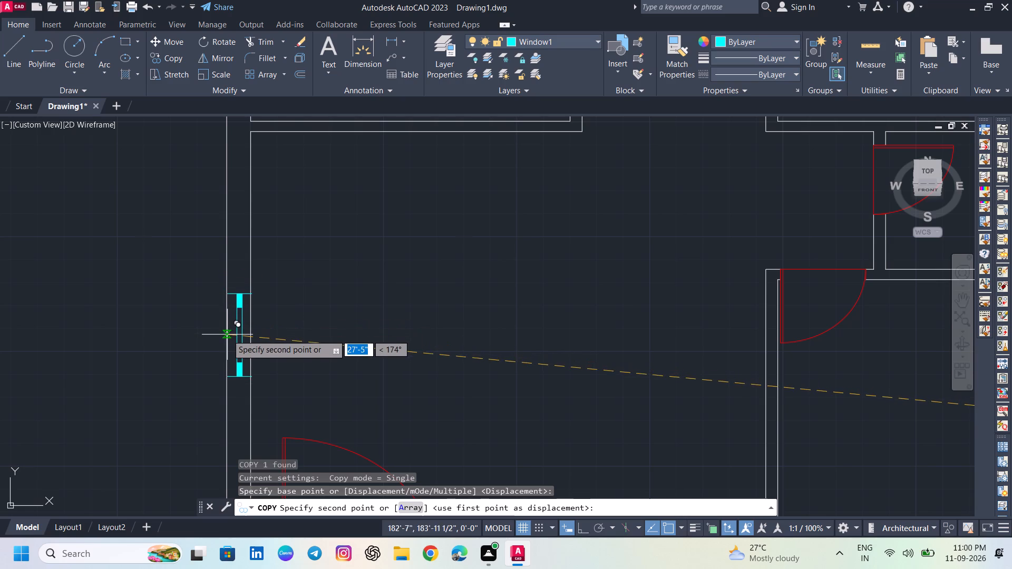
left_click(228, 310)
Draw a line across the east wall from the midpoint of the small east room's inner wall line to the outer line.
scroll(240, 304, "down", 2)
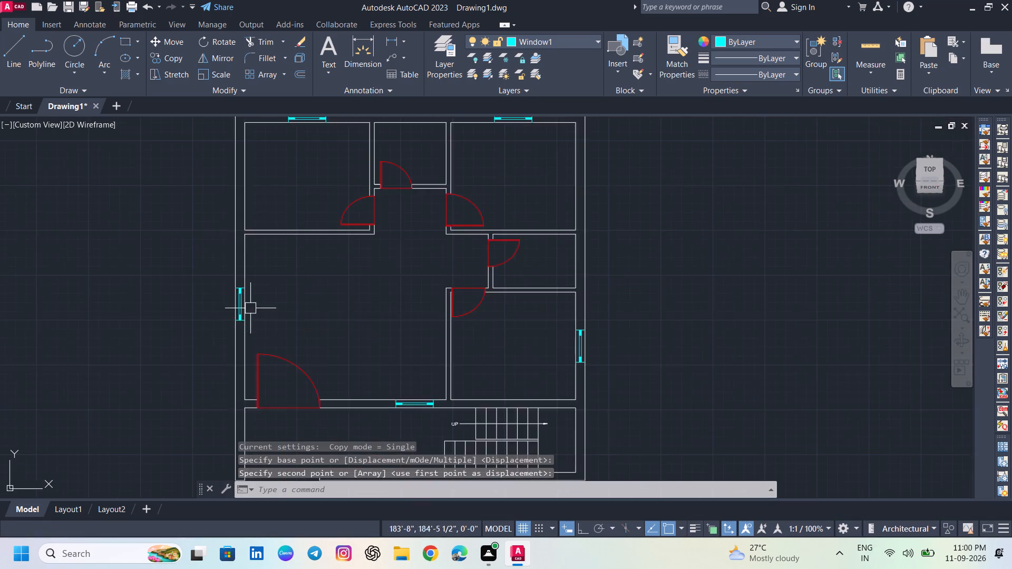
scroll(250, 308, "down", 1)
middle_click_drag(278, 318, 266, 334)
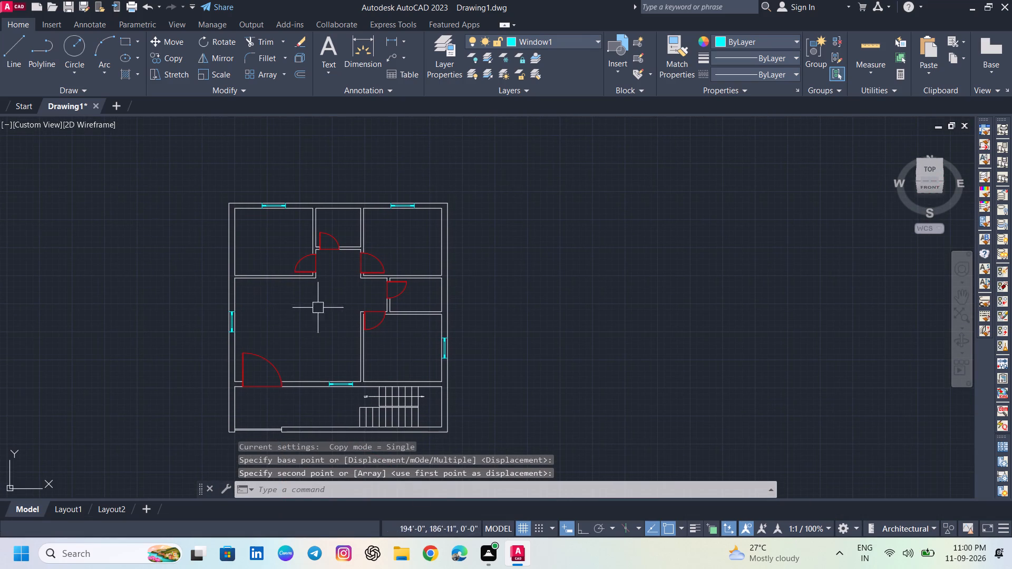
middle_click_drag(364, 304, 320, 304)
scroll(320, 304, "up", 1)
scroll(443, 347, "up", 1)
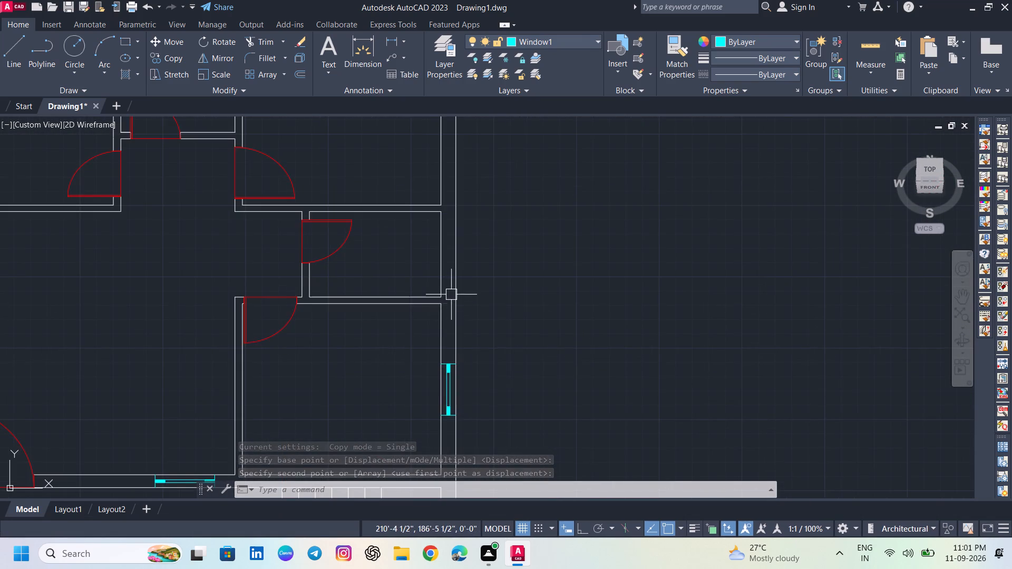
middle_click_drag(451, 295, 413, 339)
scroll(412, 306, "up", 2)
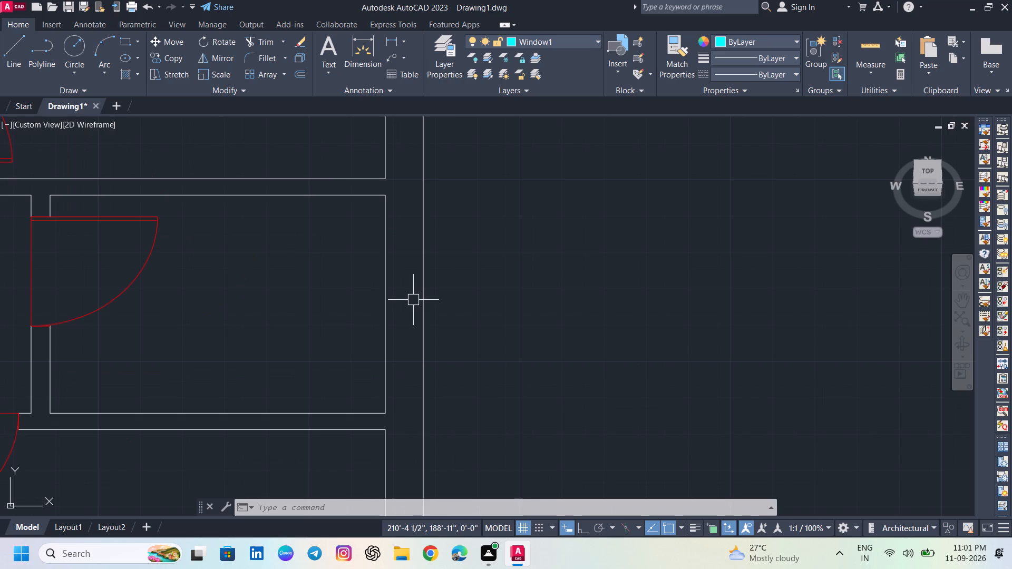
key("l")
key("Return")
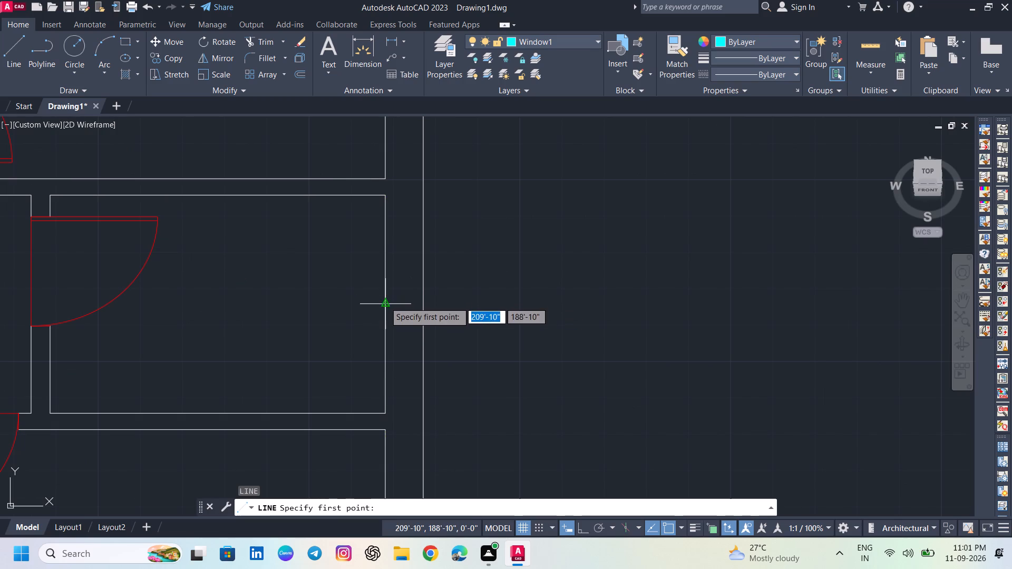
left_click(385, 302)
left_click(422, 303)
key("Escape")
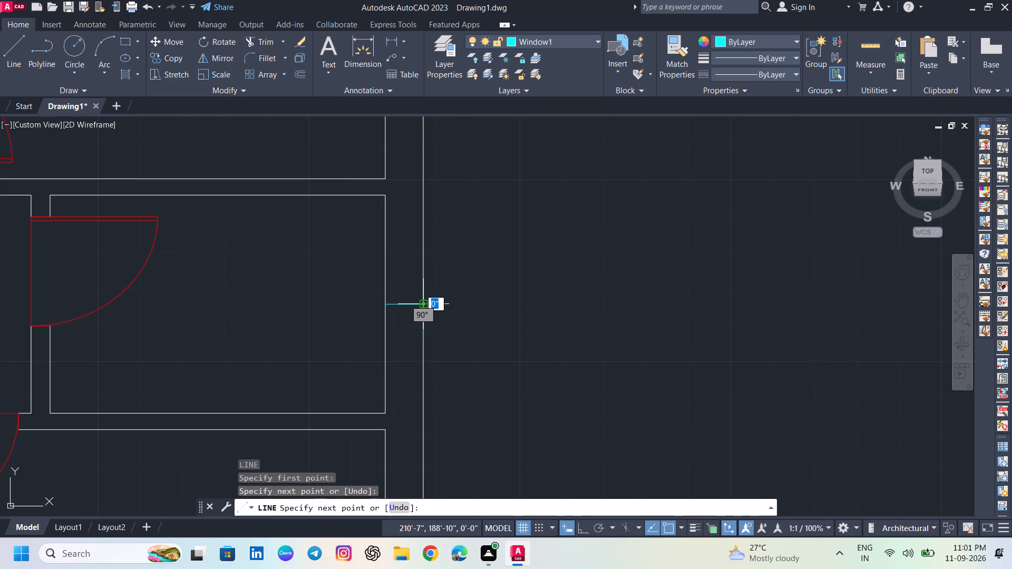
Offset the line across the small east room's wall by 1' to both the north and south sides.
key("o")
key("Return")
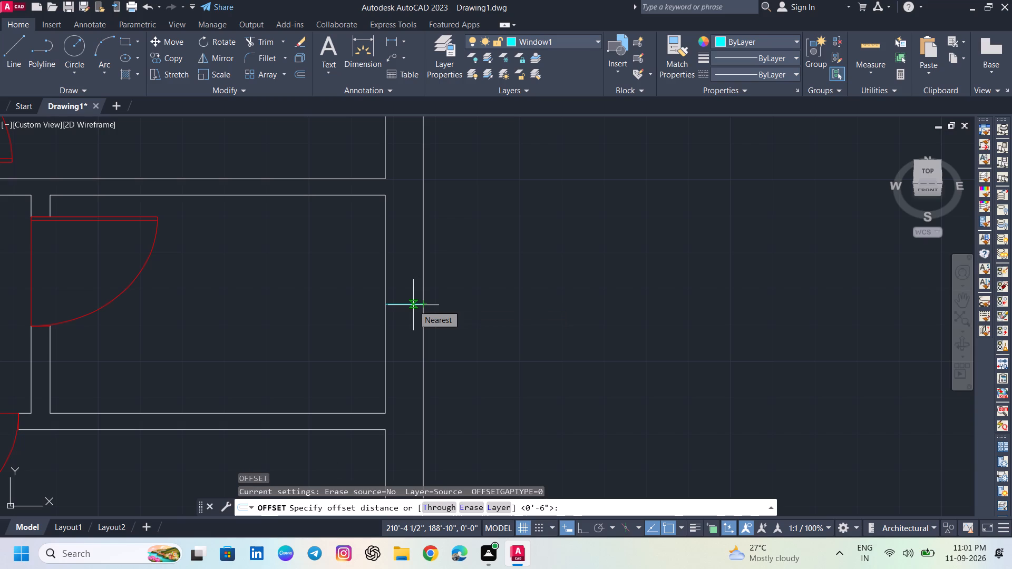
type("1'")
key("Return")
left_click(413, 305)
left_click(411, 269)
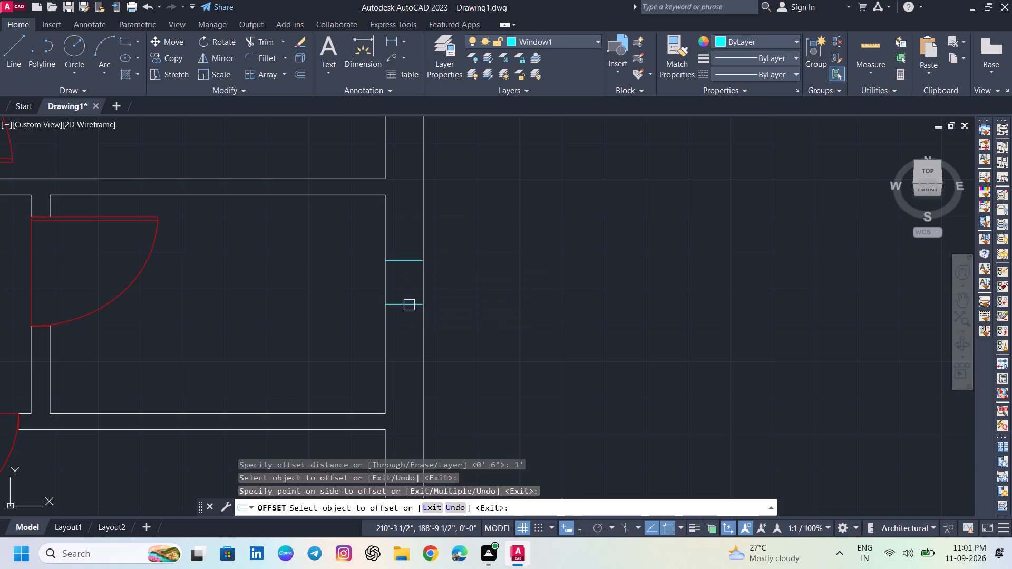
left_click(409, 305)
left_click(395, 345)
key("Escape")
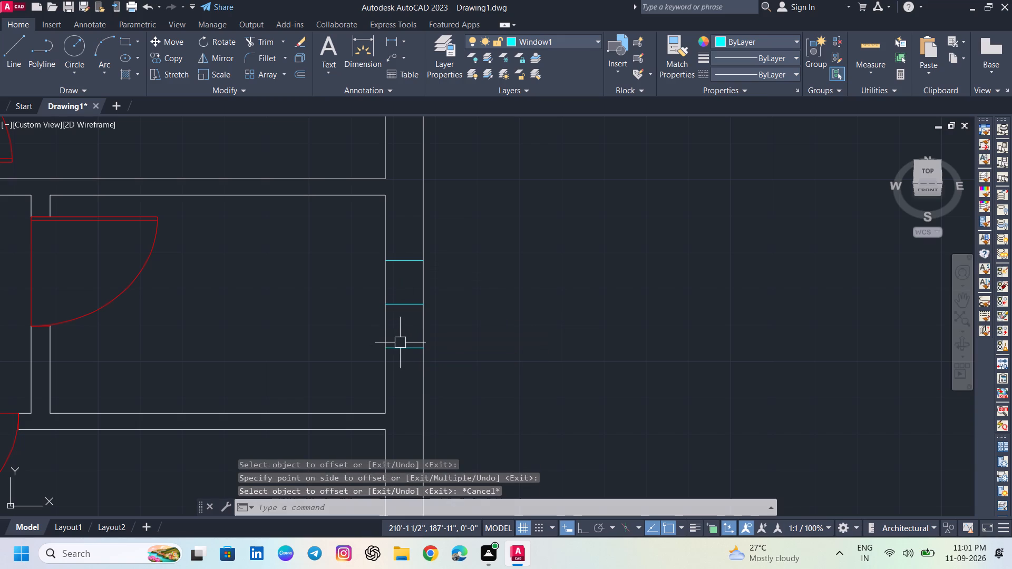
Draw a multiline with Zero justification between the midpoints of the two outer cross lines in the small east room's wall.
type("ML")
key("Return")
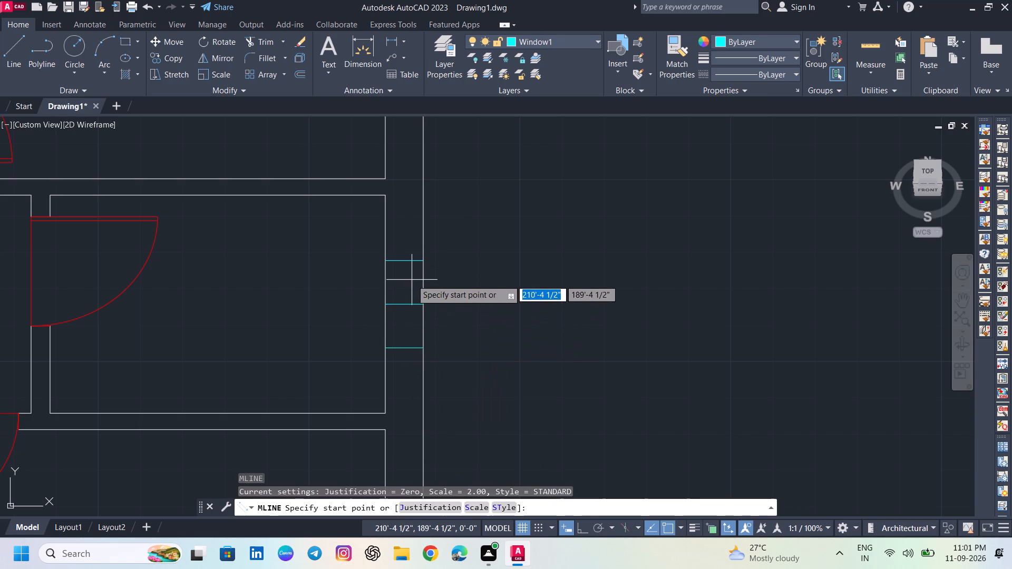
left_click(433, 511)
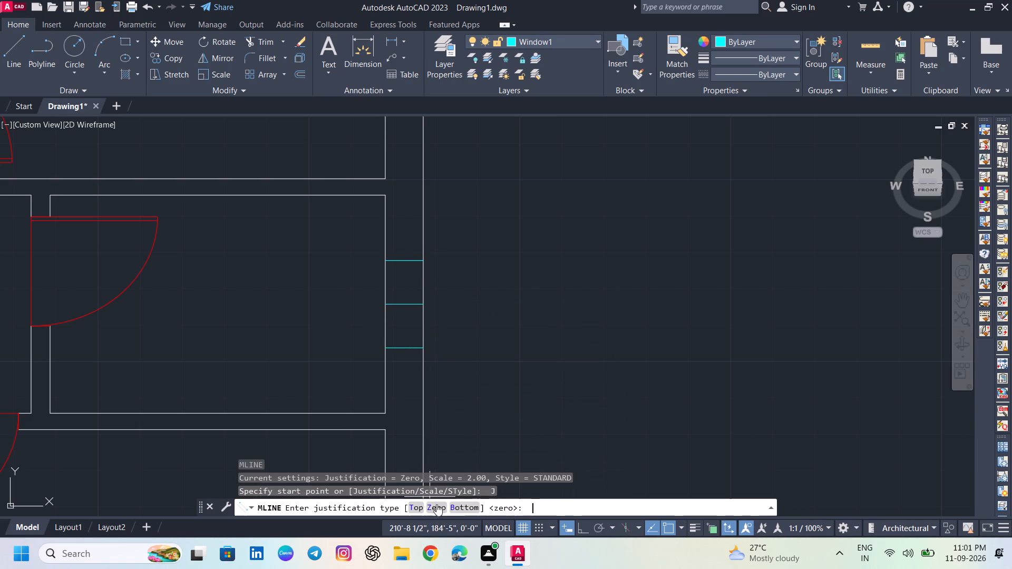
left_click(435, 506)
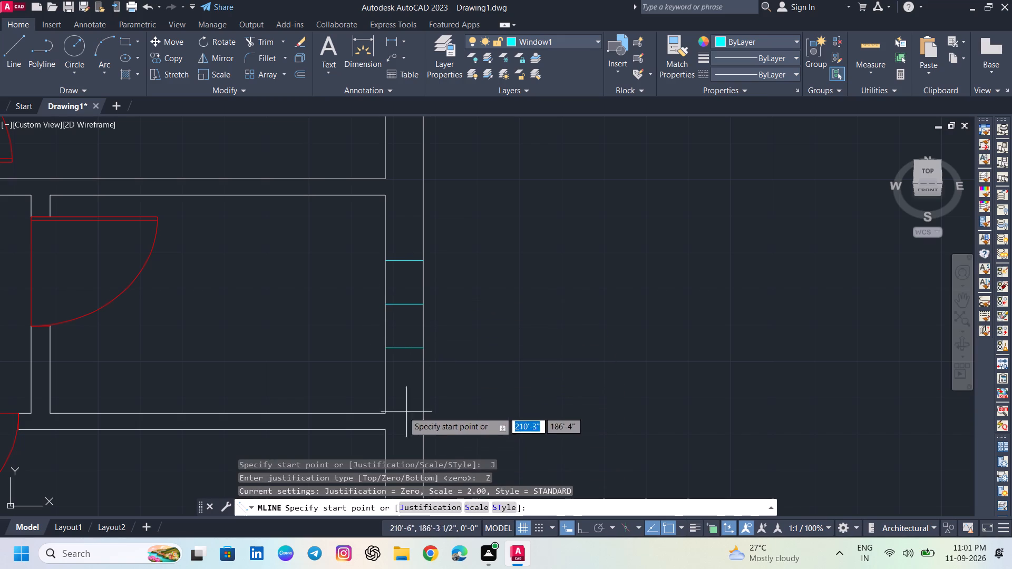
left_click(407, 263)
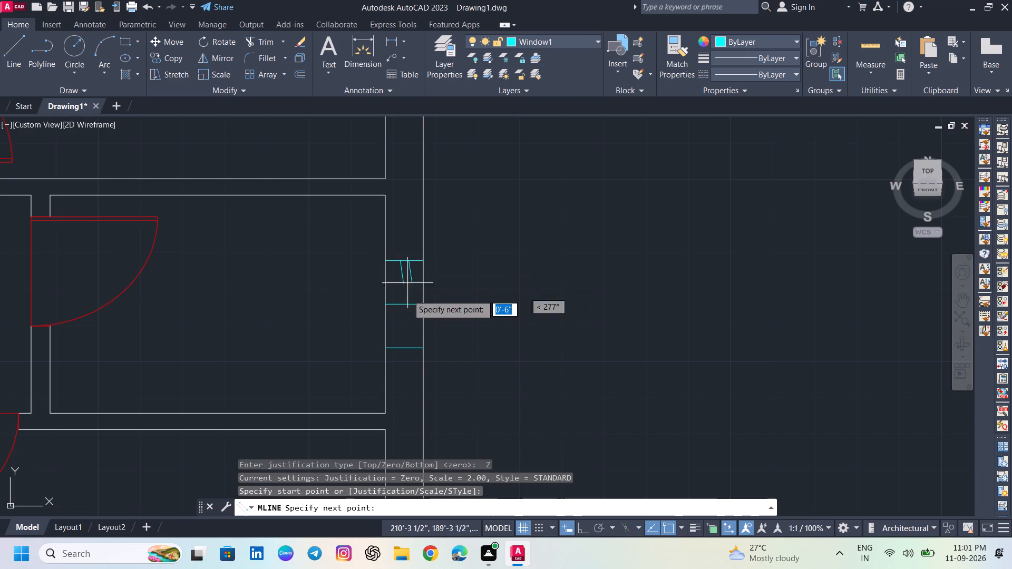
left_click(404, 348)
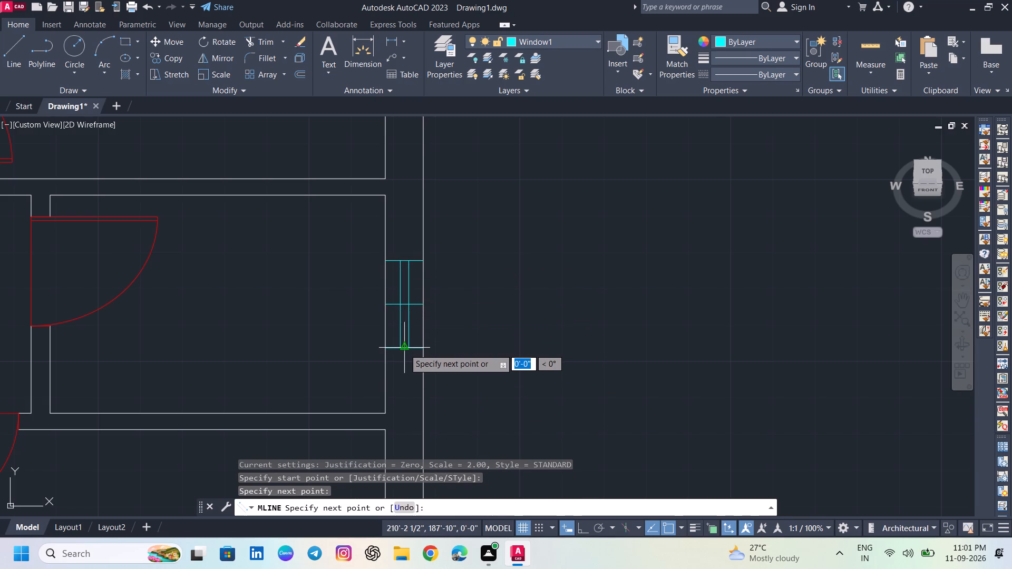
key("Escape")
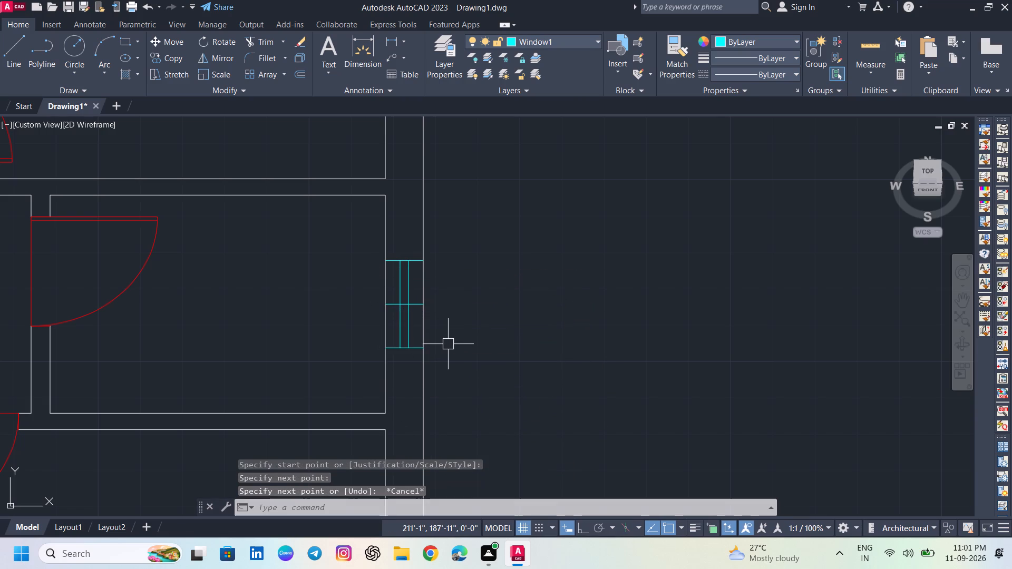
Offset the north and south cross lines of the new opening 3" inward.
key("o")
key("Return")
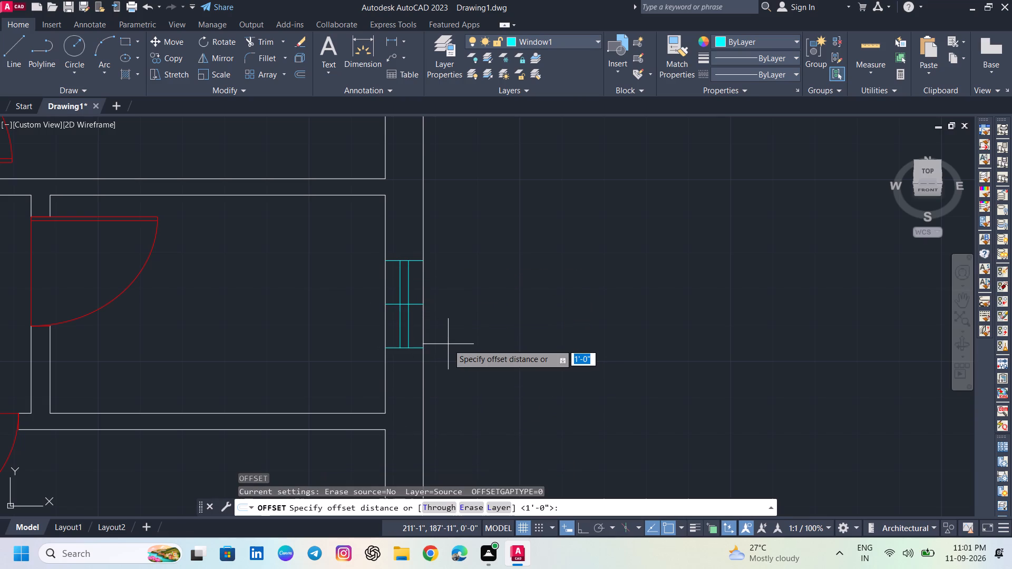
key("3")
key("shift+quotedbl")
key("Return")
scroll(429, 311, "up", 1)
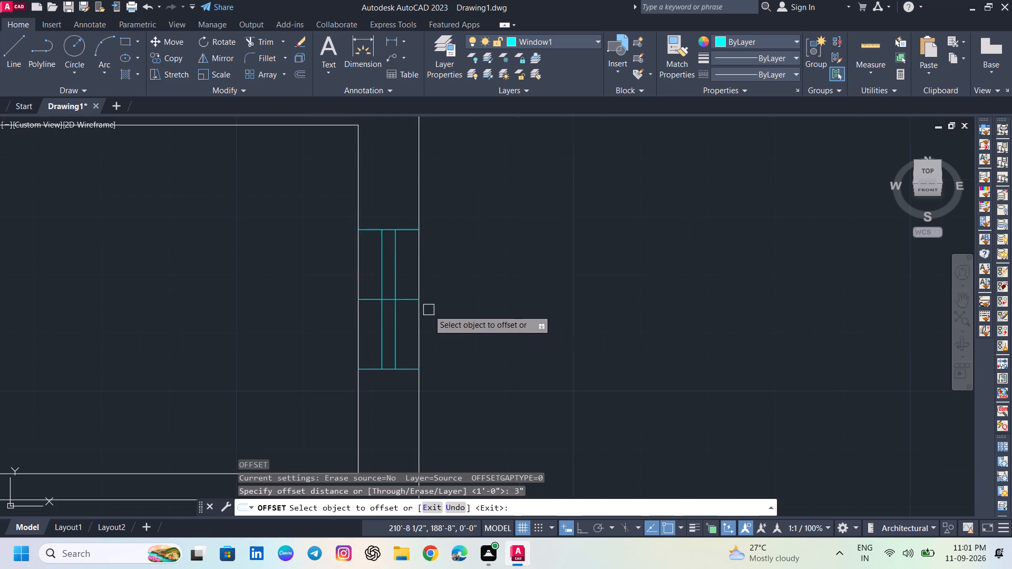
scroll(413, 267, "up", 1)
left_click(403, 211)
left_click(398, 231)
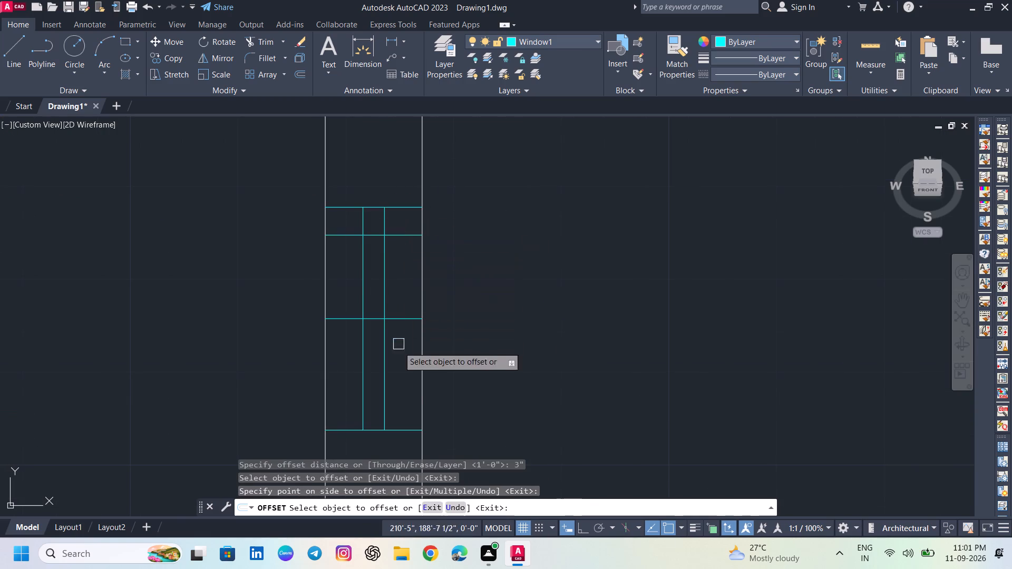
left_click(403, 429)
left_click(403, 384)
key("Escape")
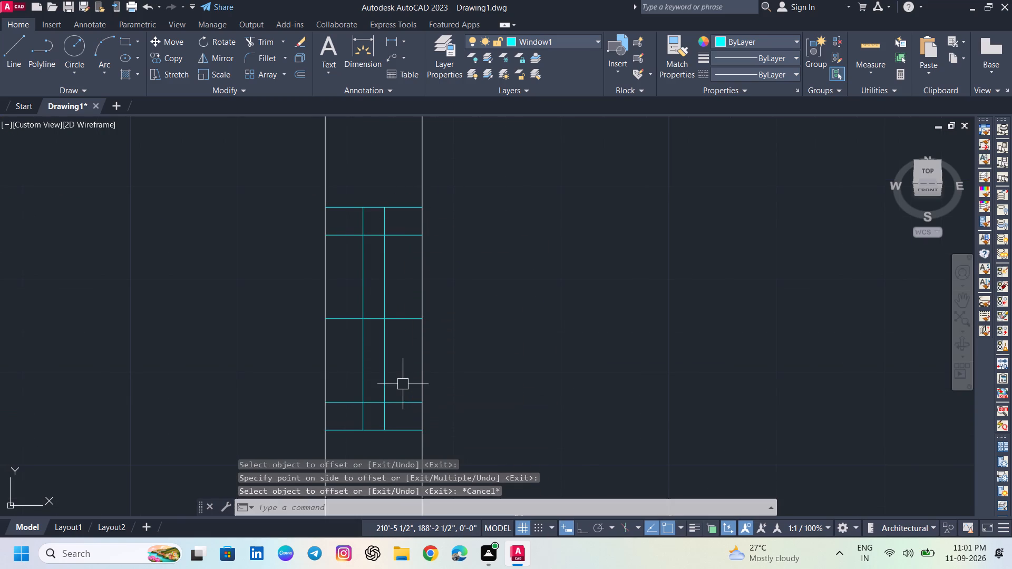
Delete the middle cross line of the new opening.
left_click(402, 317)
key("Delete")
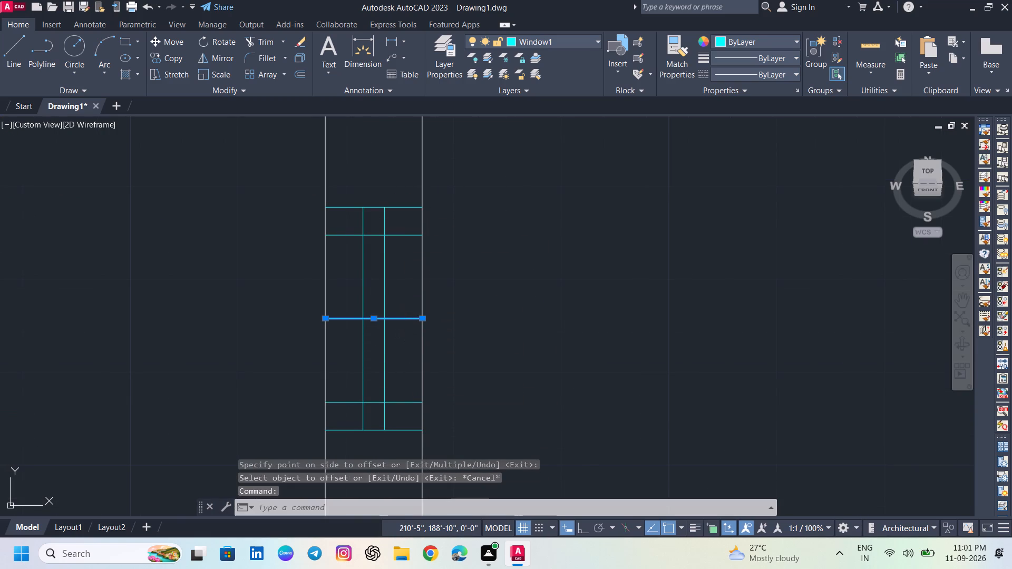
Hatch the two small end areas between the multiline's lines with a Solid fill.
key("h")
key("Return")
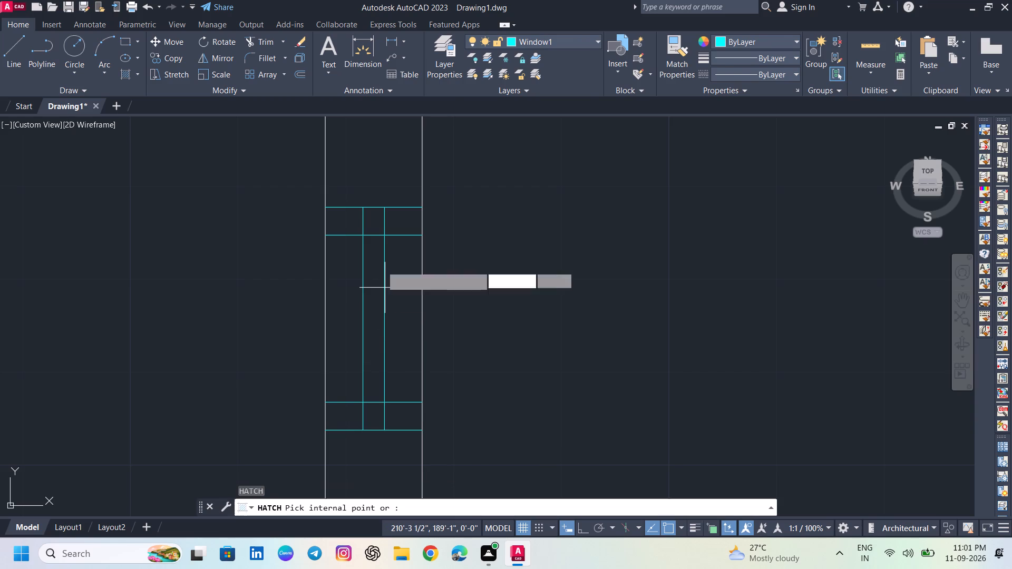
left_click(374, 223)
left_click(376, 411)
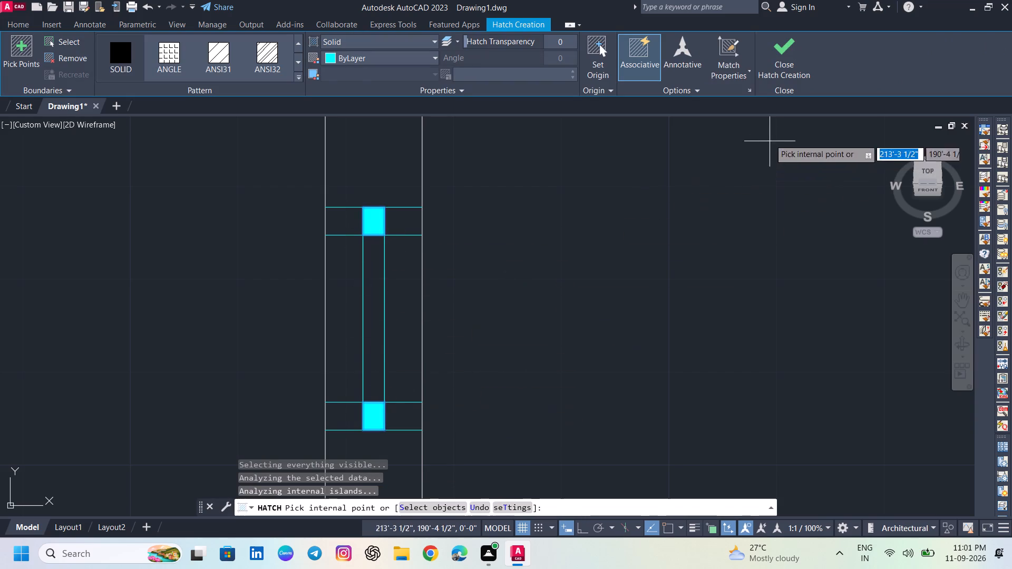
left_click(782, 67)
Trim the 3" offset lines on both sides of the multiline at the north and south ends of the opening.
type("TR")
key("Return")
left_click(342, 239)
left_click(398, 231)
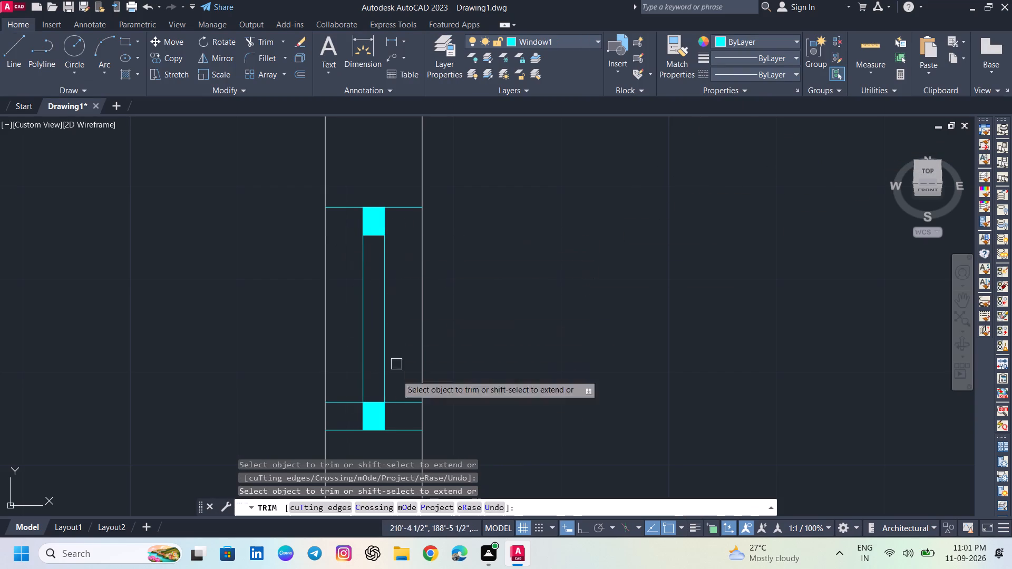
left_click(398, 405)
left_click(343, 398)
key("Escape")
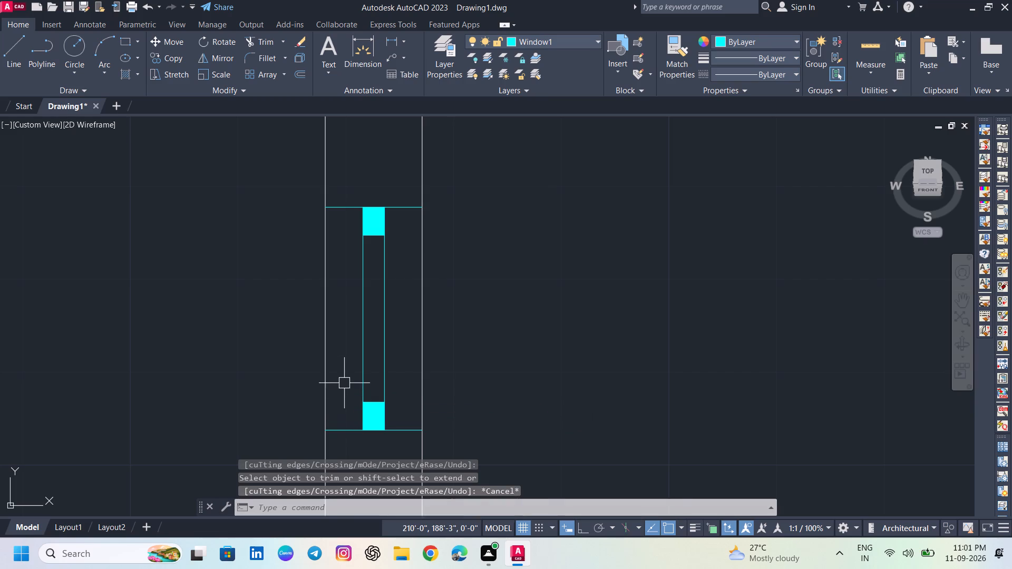
Move all objects of the new opening in the small east room's wall to layer Ventilator.
scroll(344, 383, "down", 7)
scroll(347, 377, "up", 2)
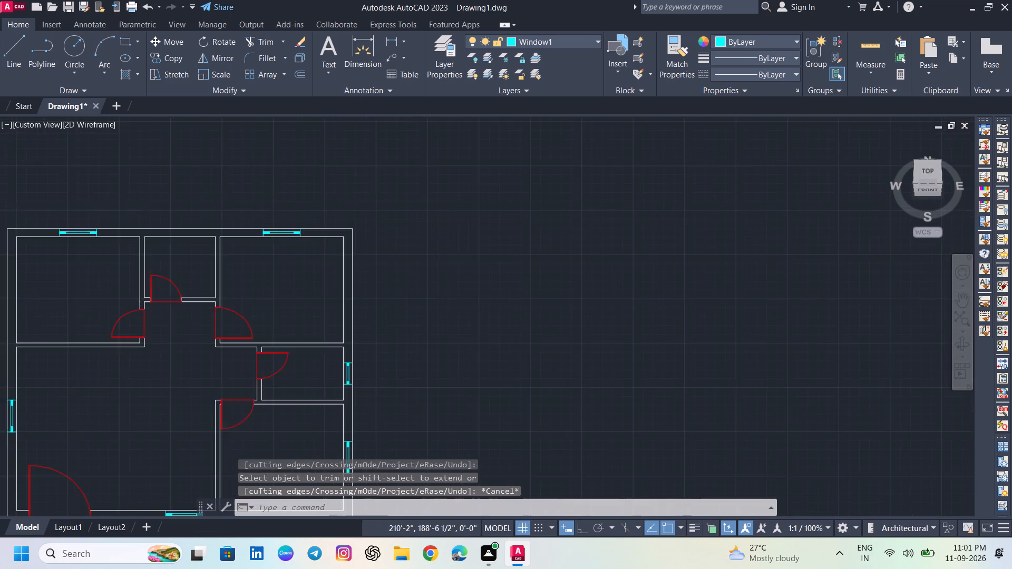
scroll(347, 377, "up", 4)
left_click(284, 281)
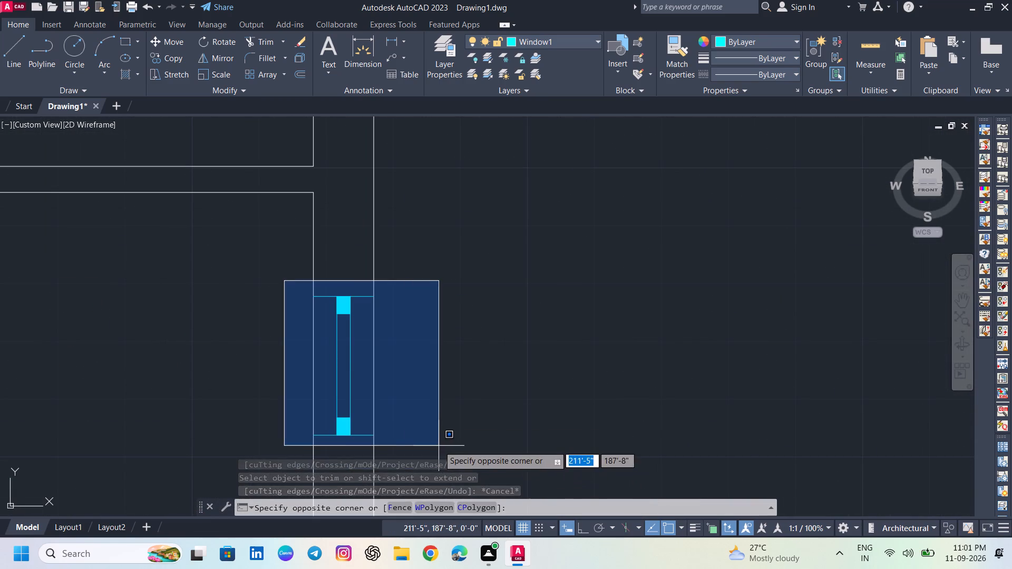
left_click(439, 445)
left_click(552, 38)
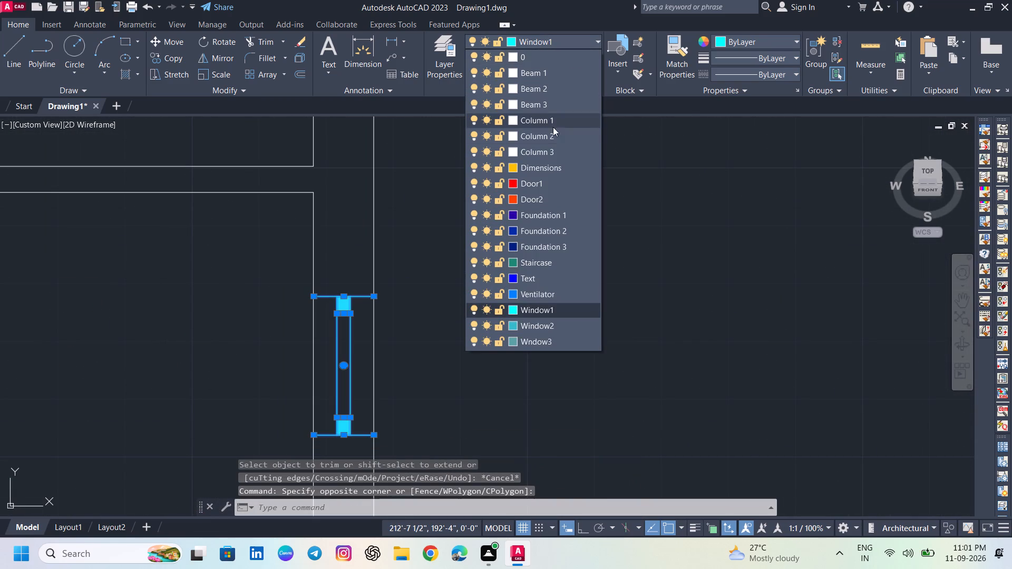
left_click(552, 297)
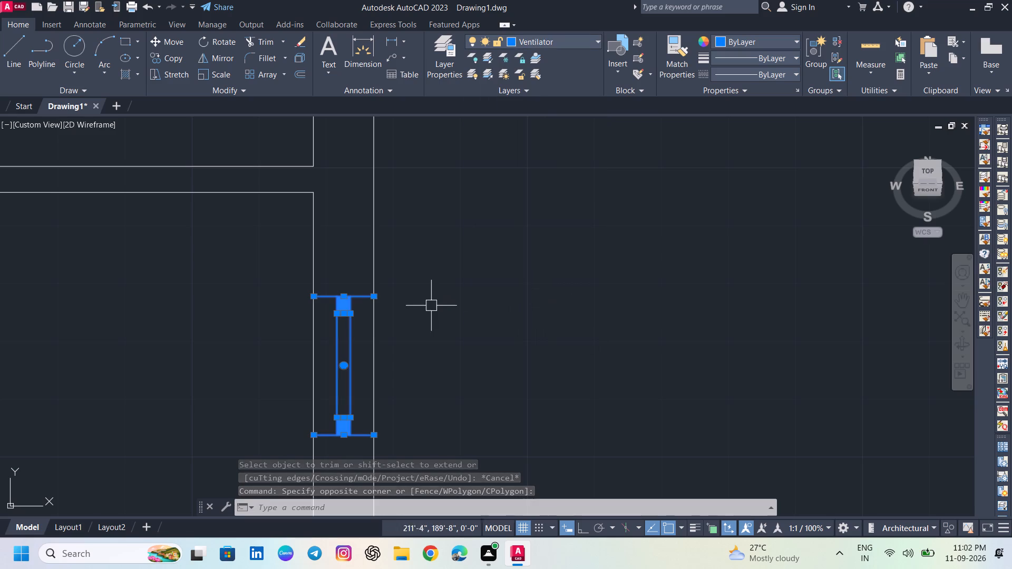
key("Escape")
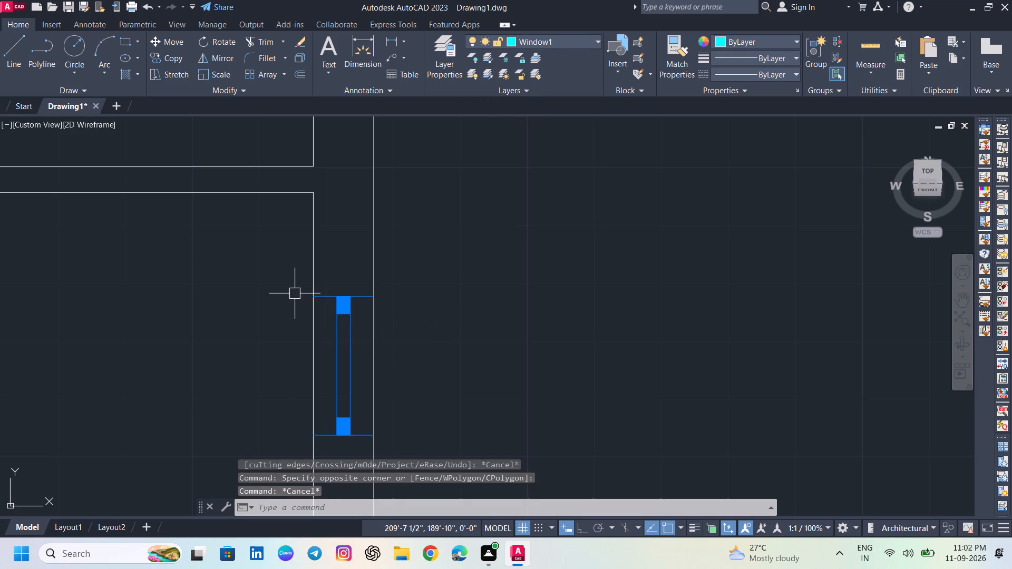
Copy the whole ventilator from the small east room's wall to the empty space east of the plan.
middle_click_drag(298, 294, 301, 222)
left_click(297, 204)
left_click(428, 355)
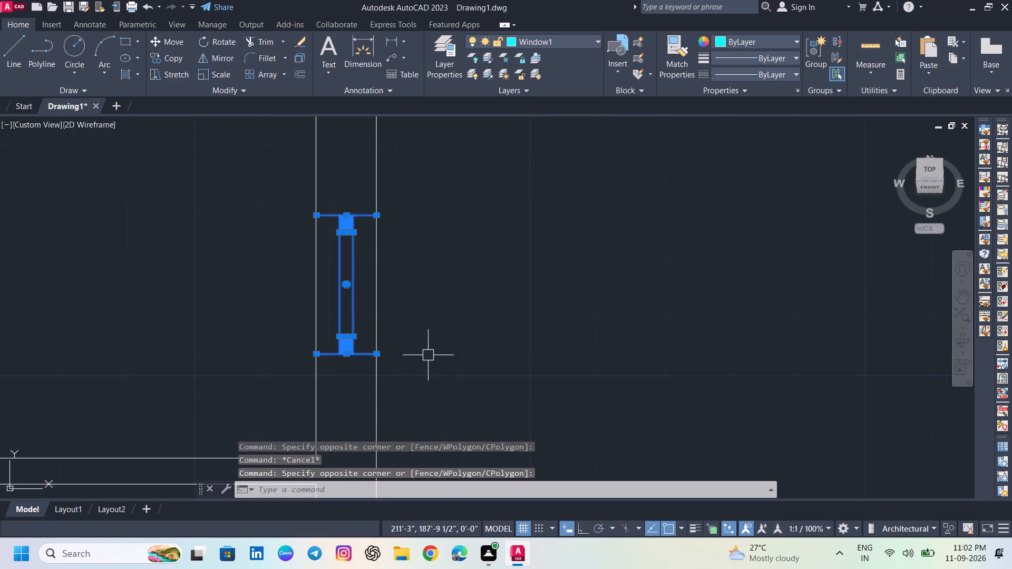
key("c")
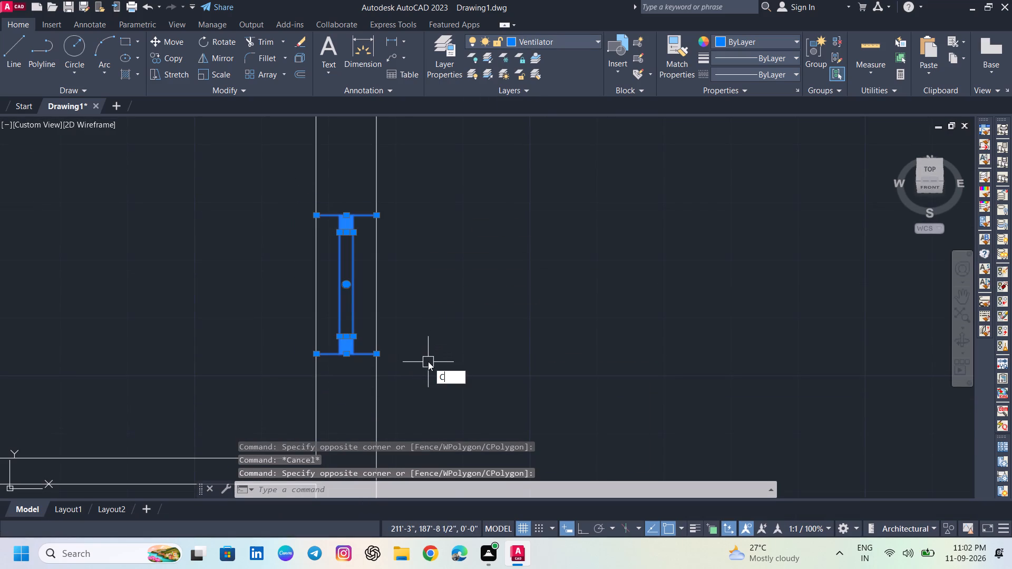
key("p")
key("Return")
left_click(374, 356)
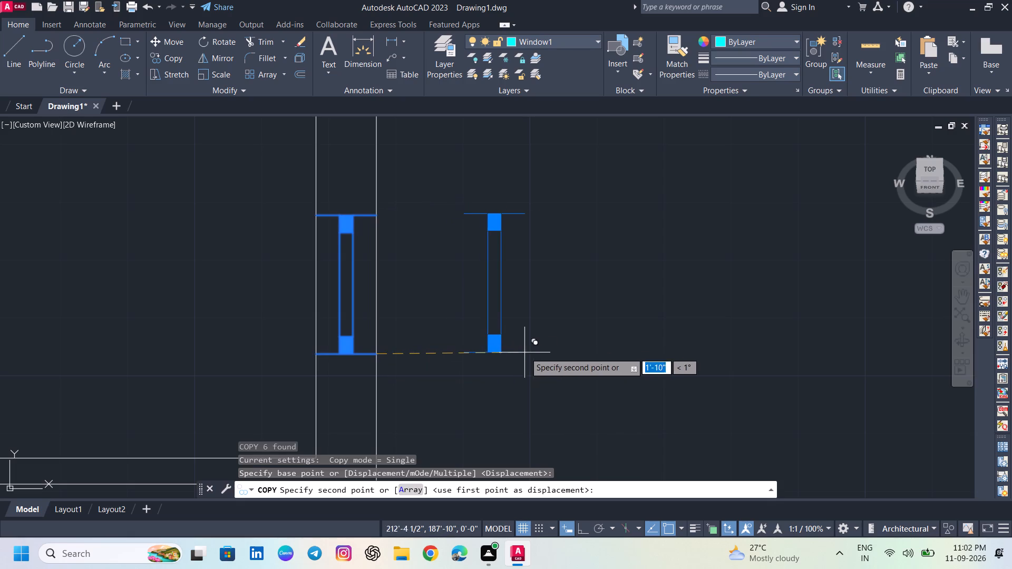
left_click(551, 352)
Rotate the copied ventilator 90° about its southeast corner so it lies horizontally.
left_click_drag(468, 195, 477, 203)
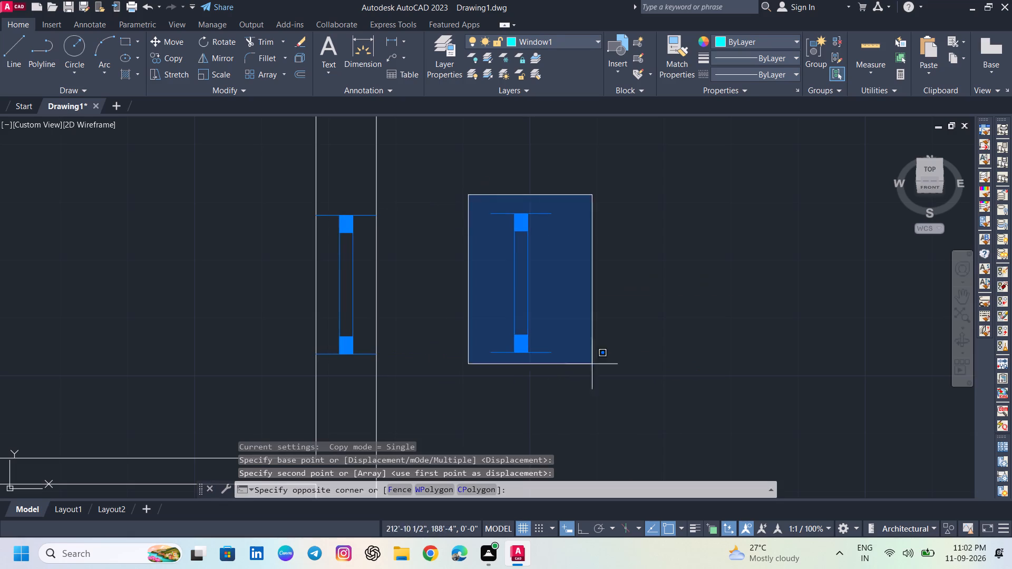
left_click(629, 442)
key("r")
key("o")
key("Return")
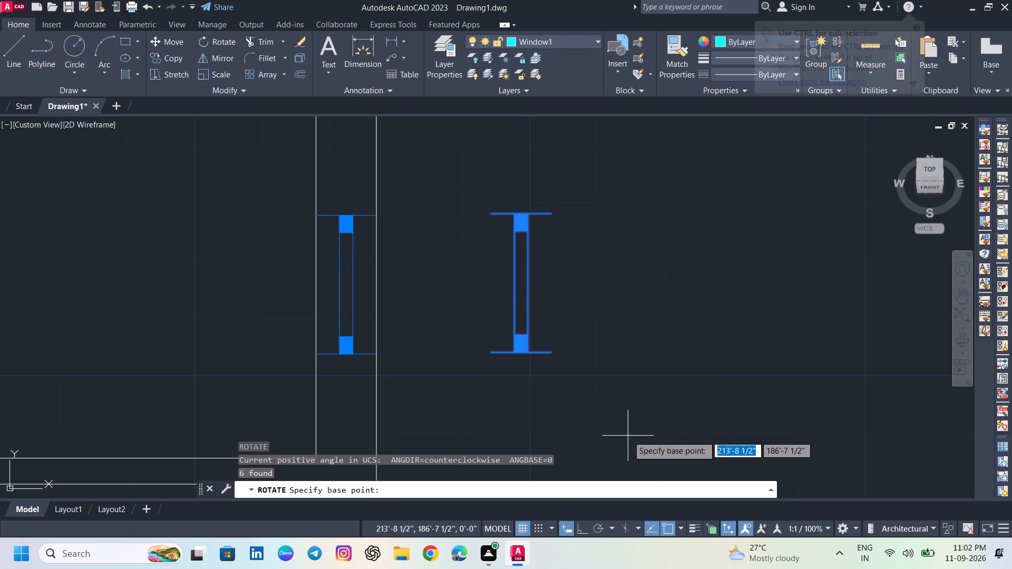
left_click(555, 354)
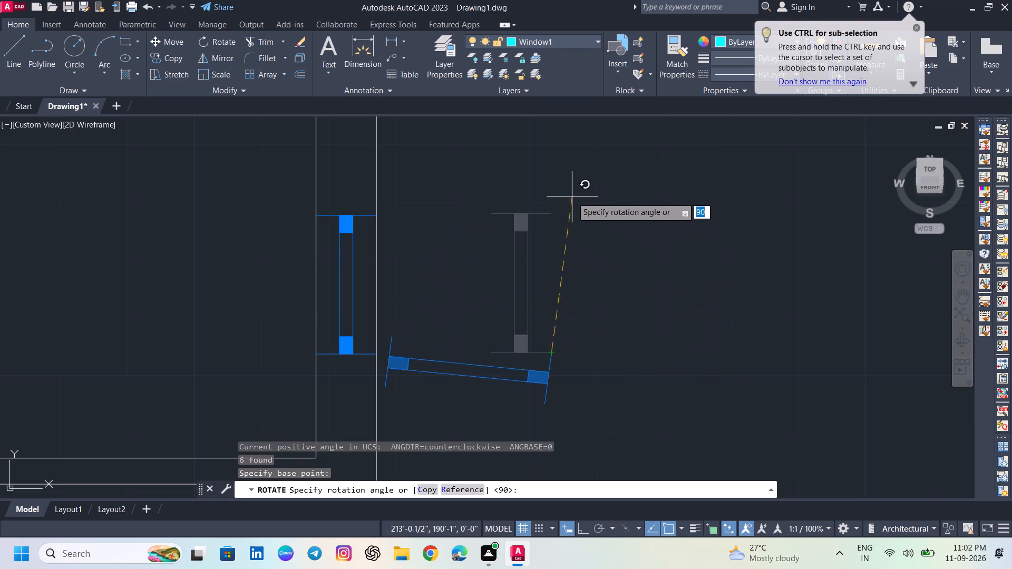
left_click(552, 192)
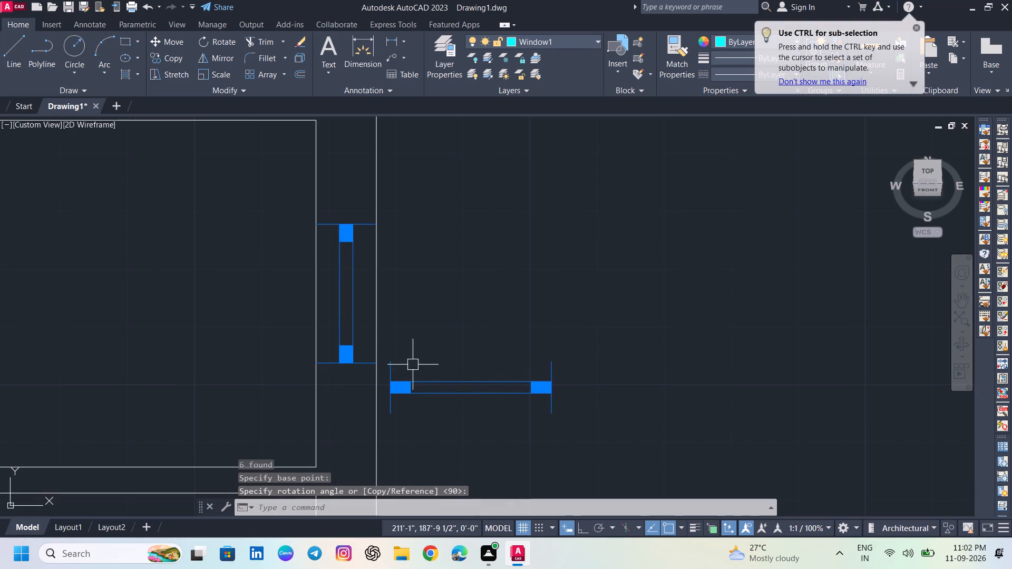
Move the rotated ventilator by the midpoint of its upper frame line into the north wall of the small middle room.
left_click(384, 351)
left_click(583, 434)
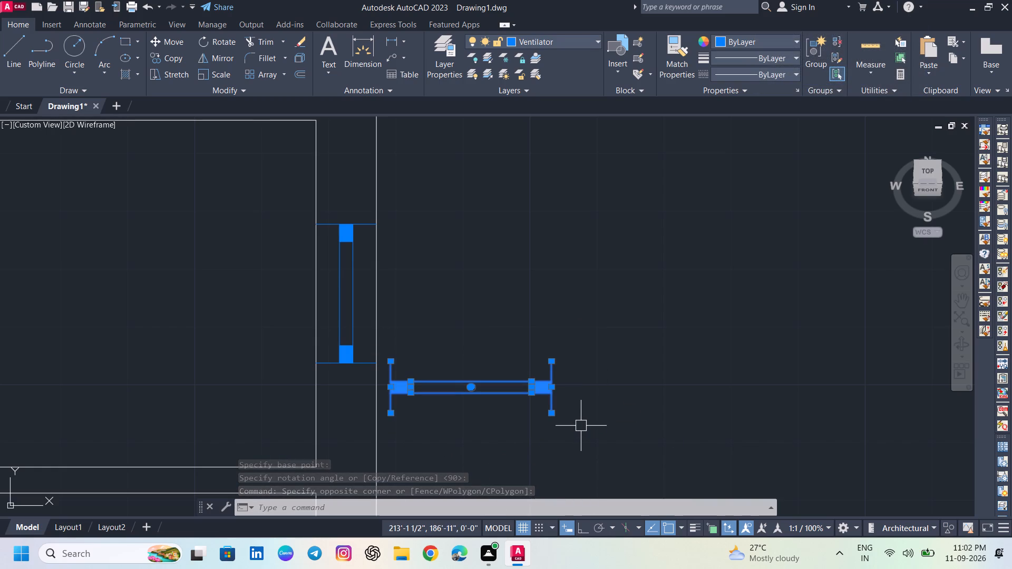
key("m")
key("Return")
left_click(473, 379)
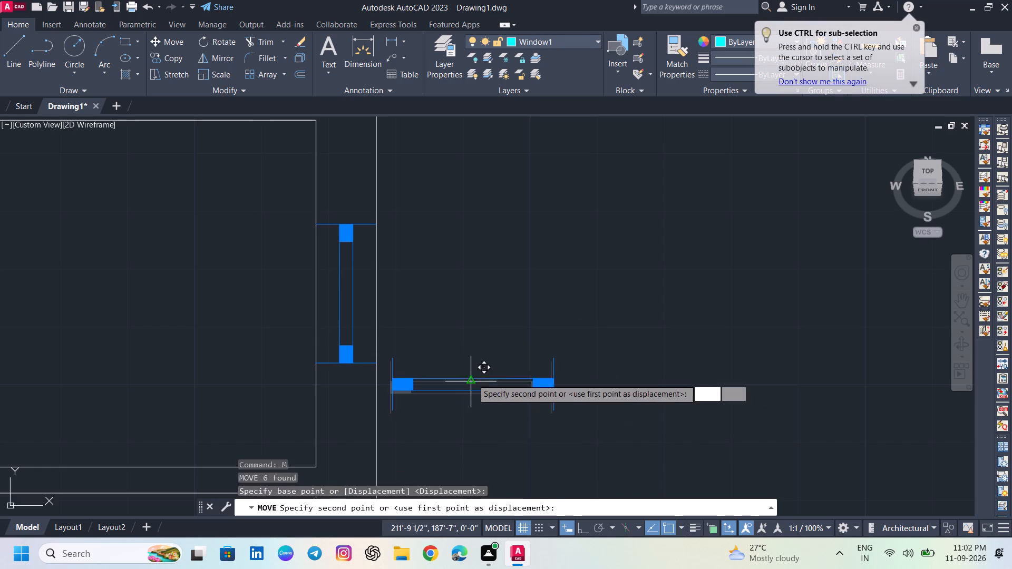
scroll(423, 278, "down", 4)
middle_click_drag(359, 284, 437, 424)
middle_click_drag(396, 348, 444, 416)
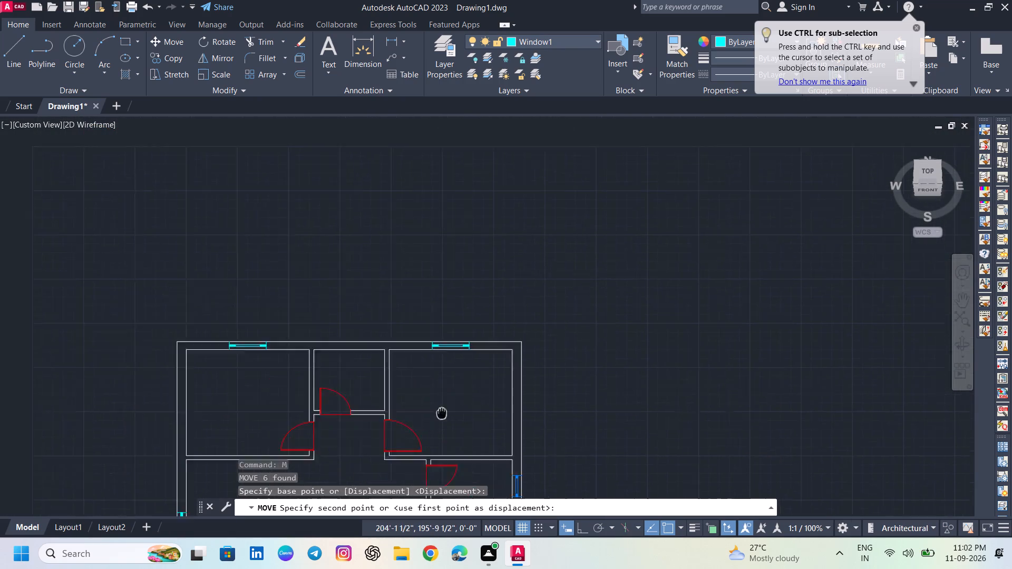
middle_click_drag(444, 416, 461, 469)
middle_click_drag(422, 382, 452, 468)
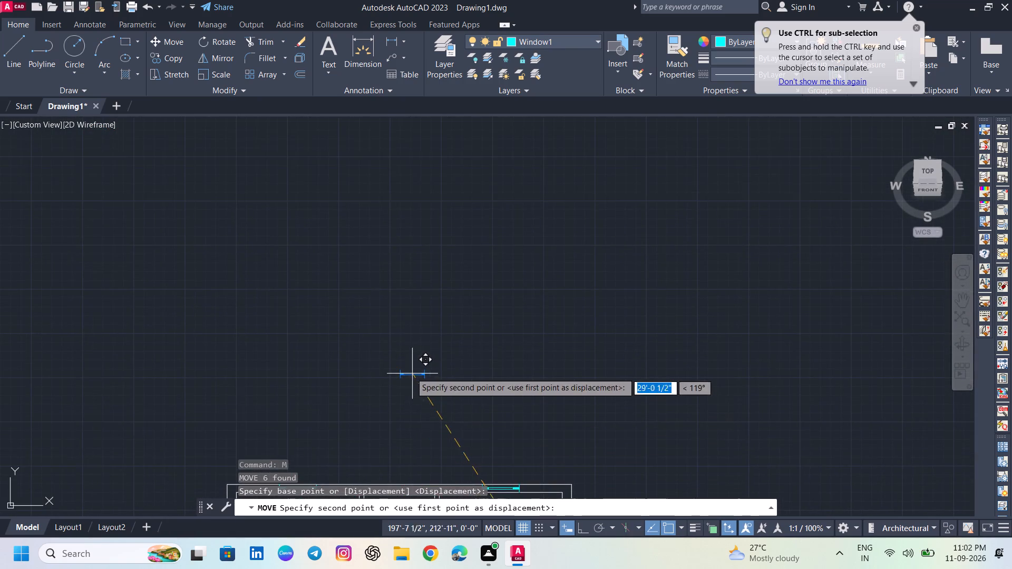
middle_click_drag(411, 372, 438, 308)
middle_click_drag(398, 451, 388, 374)
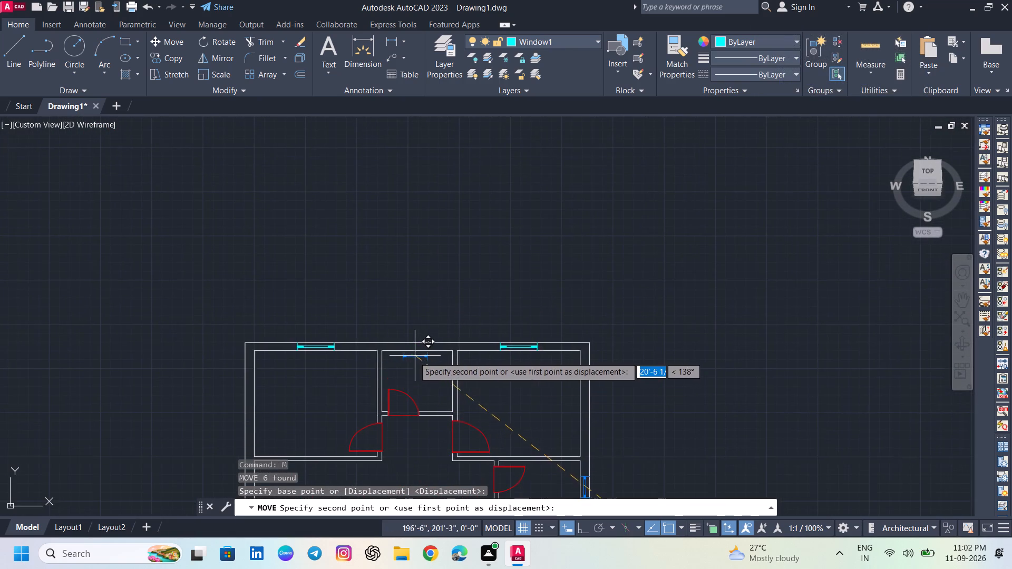
scroll(412, 358, "up", 5)
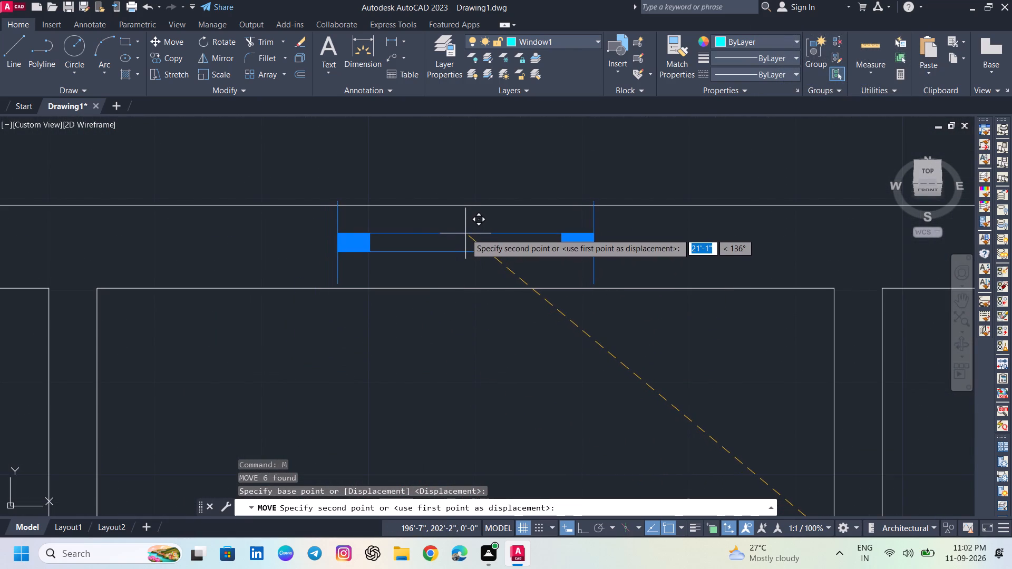
left_click(457, 238)
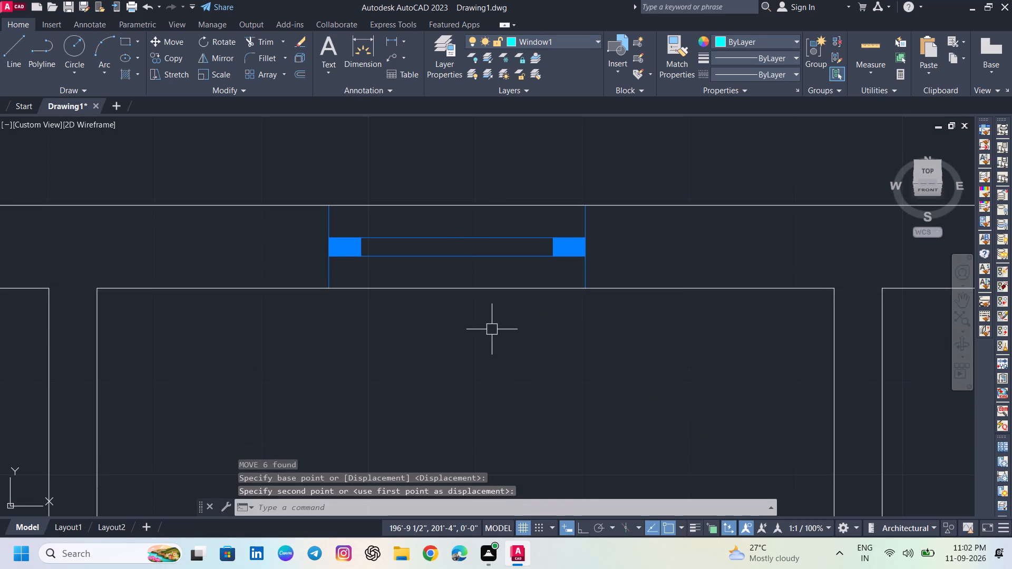
Examine how the ventilator's end lines fit the north wall, and review the whole floor plan.
scroll(316, 223, "up", 4)
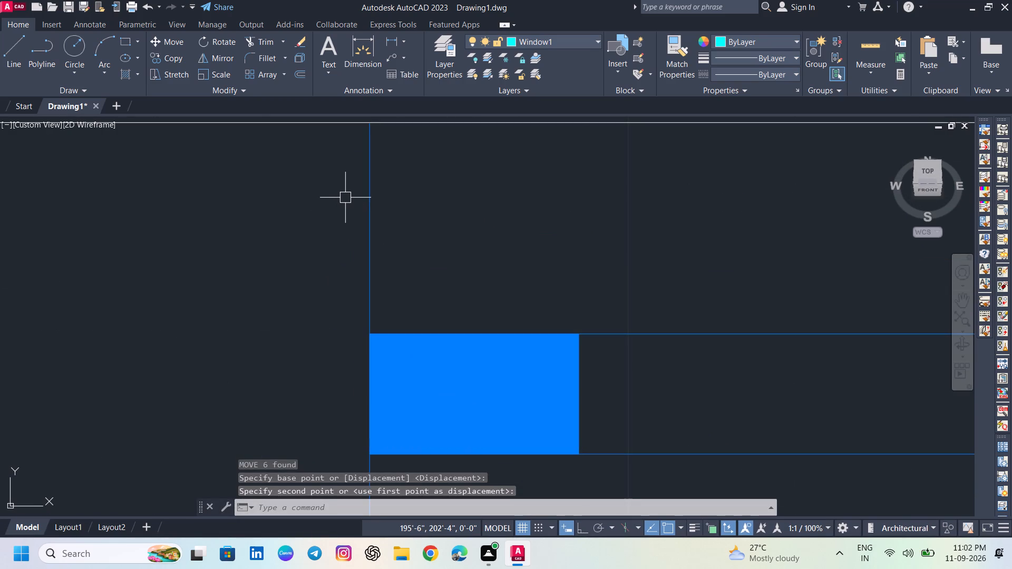
scroll(351, 194, "up", 2)
scroll(351, 194, "down", 4)
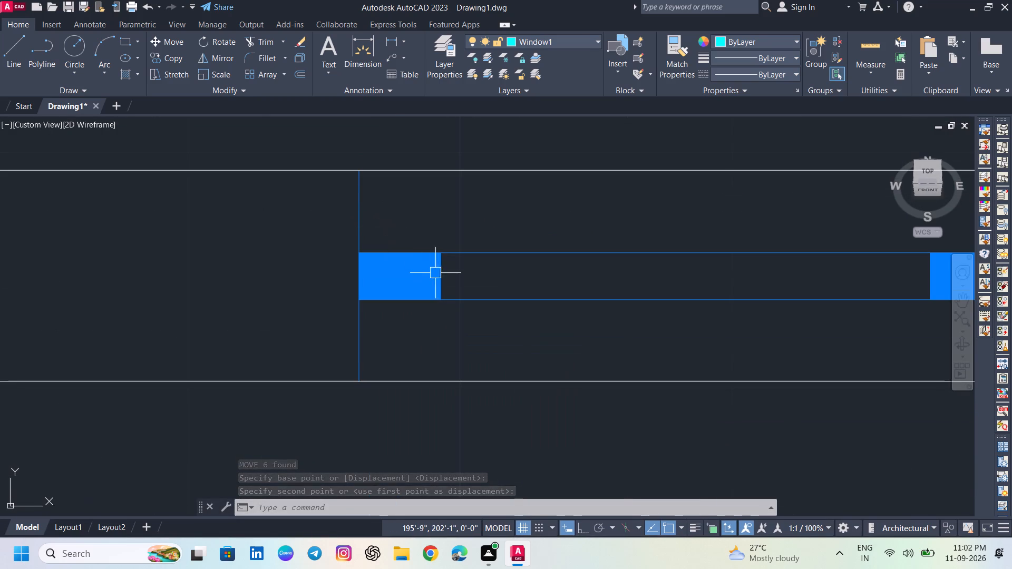
scroll(454, 290, "down", 1)
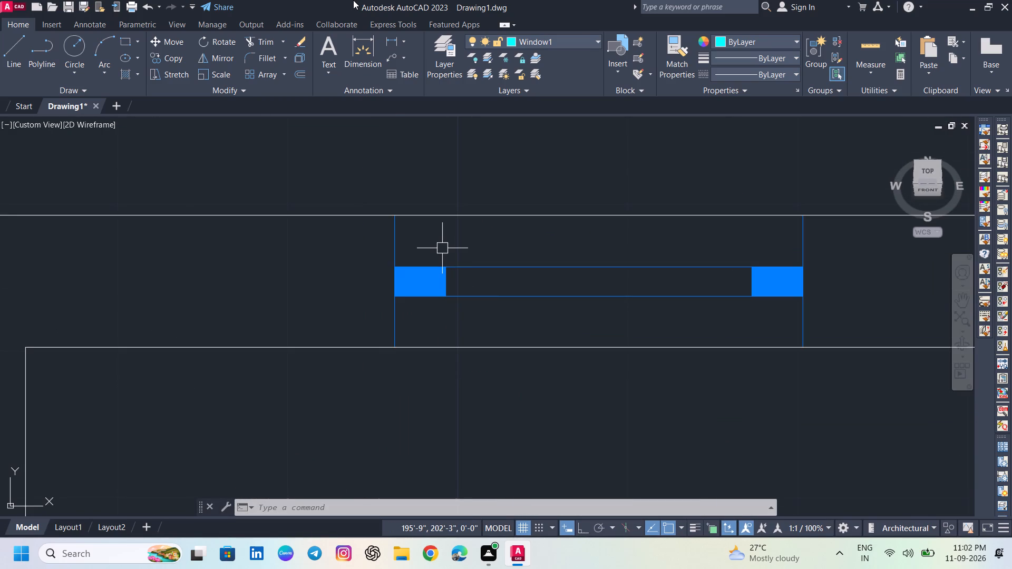
scroll(358, 3, "down", 3)
scroll(572, 240, "down", 3)
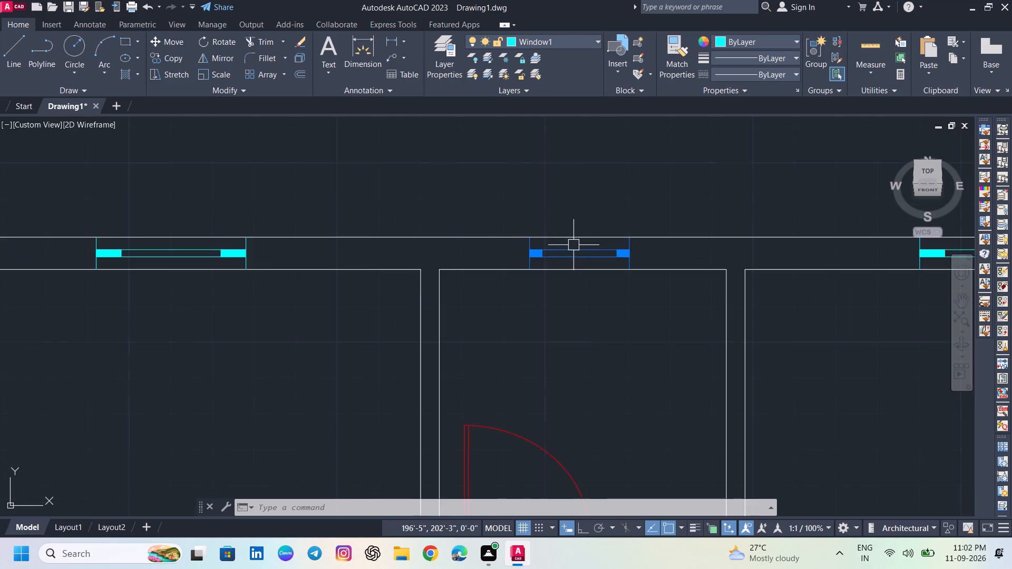
scroll(573, 243, "down", 3)
middle_click_drag(658, 330, 583, 269)
scroll(572, 266, "down", 1)
middle_click_drag(557, 289, 515, 288)
scroll(505, 321, "up", 1)
scroll(501, 314, "down", 1)
middle_click_drag(509, 325, 489, 286)
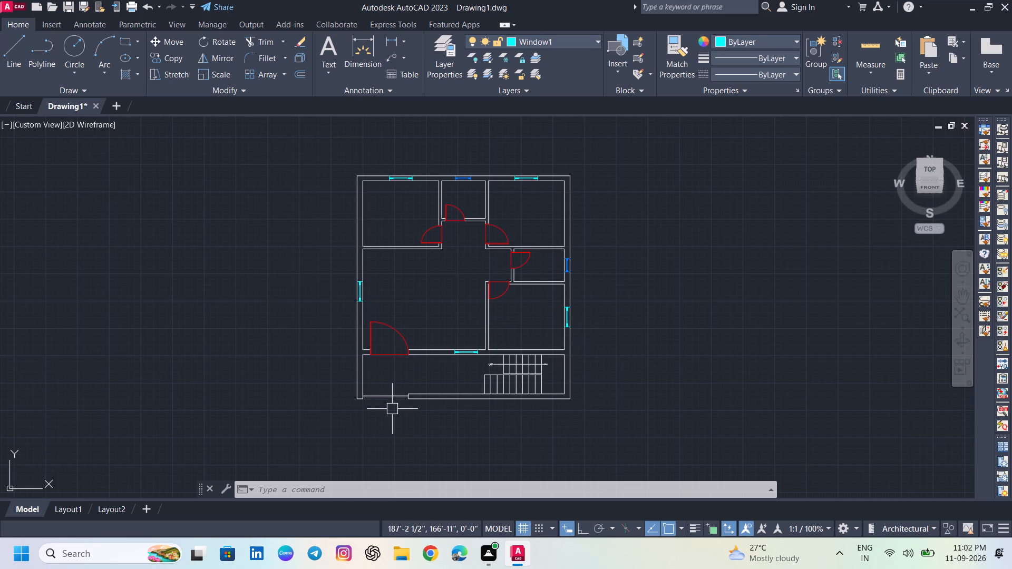
scroll(392, 405, "up", 1)
scroll(394, 391, "down", 1)
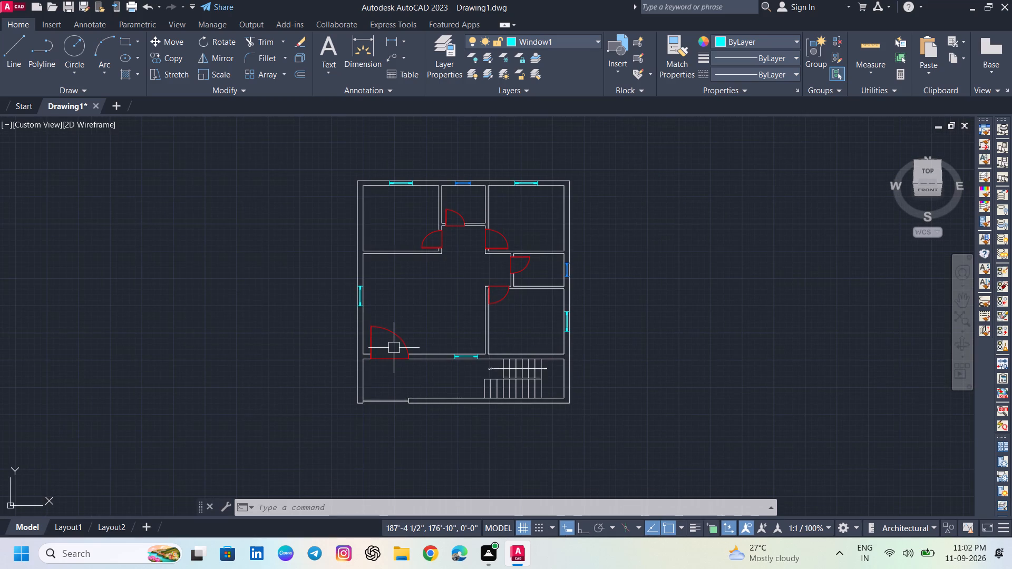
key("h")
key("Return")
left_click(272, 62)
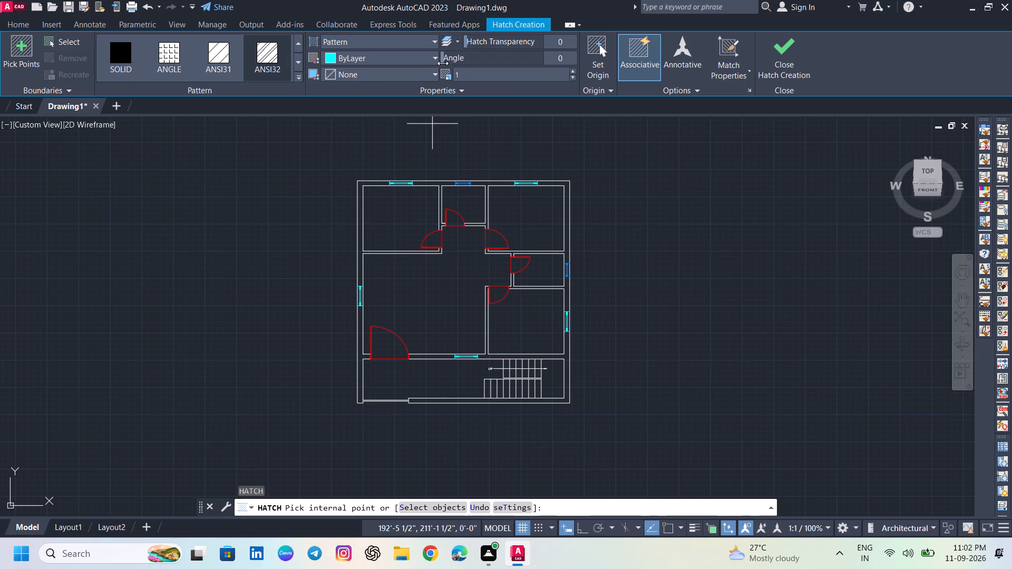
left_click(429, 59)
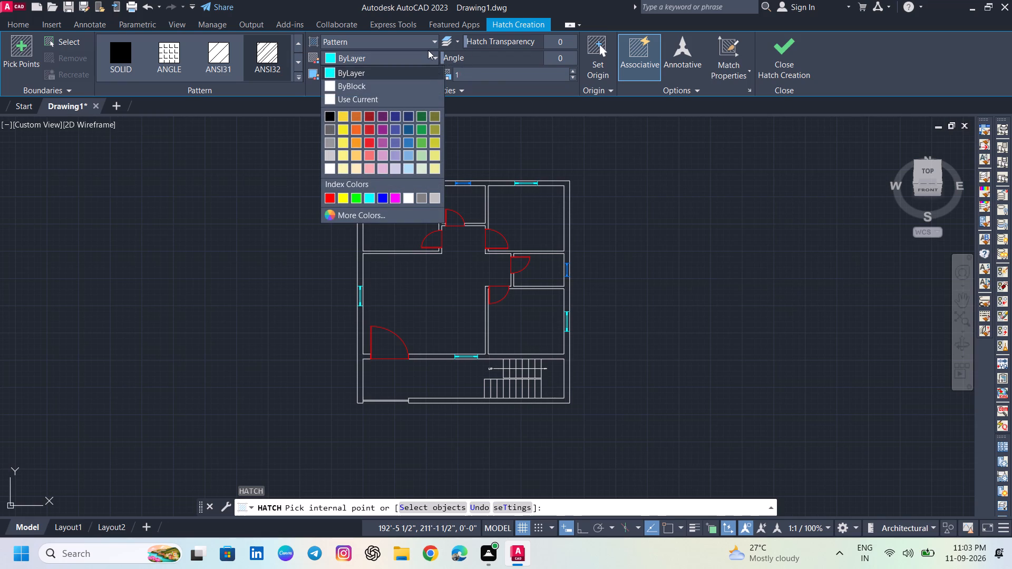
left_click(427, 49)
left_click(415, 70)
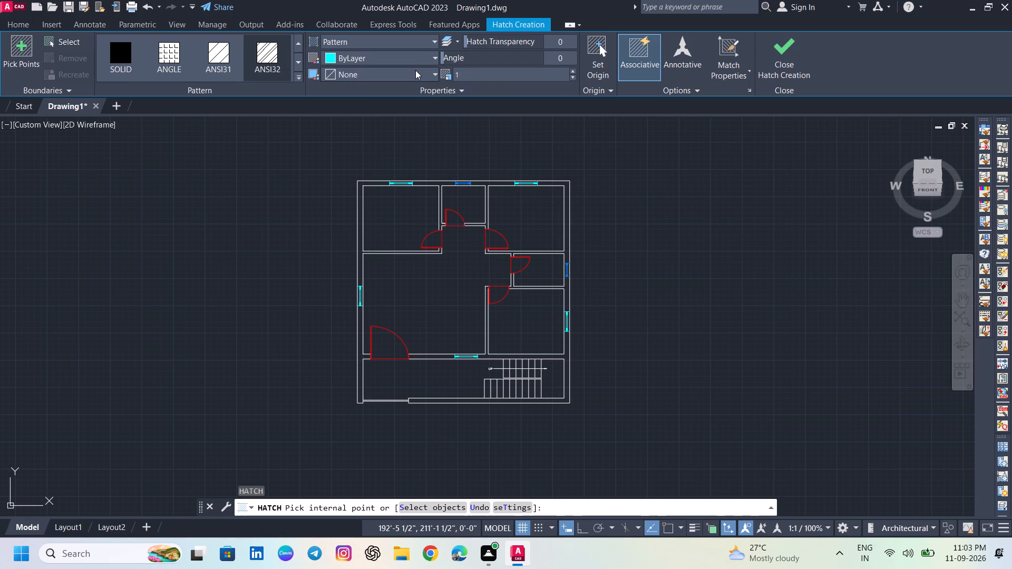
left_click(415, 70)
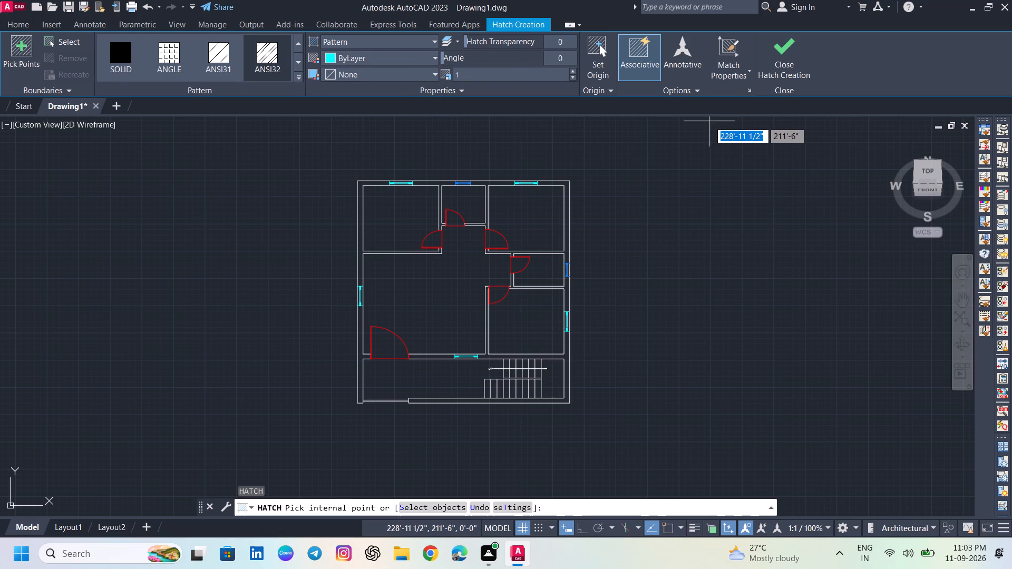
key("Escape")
Create a new layer named HATCH in the layer manager.
left_click(572, 45)
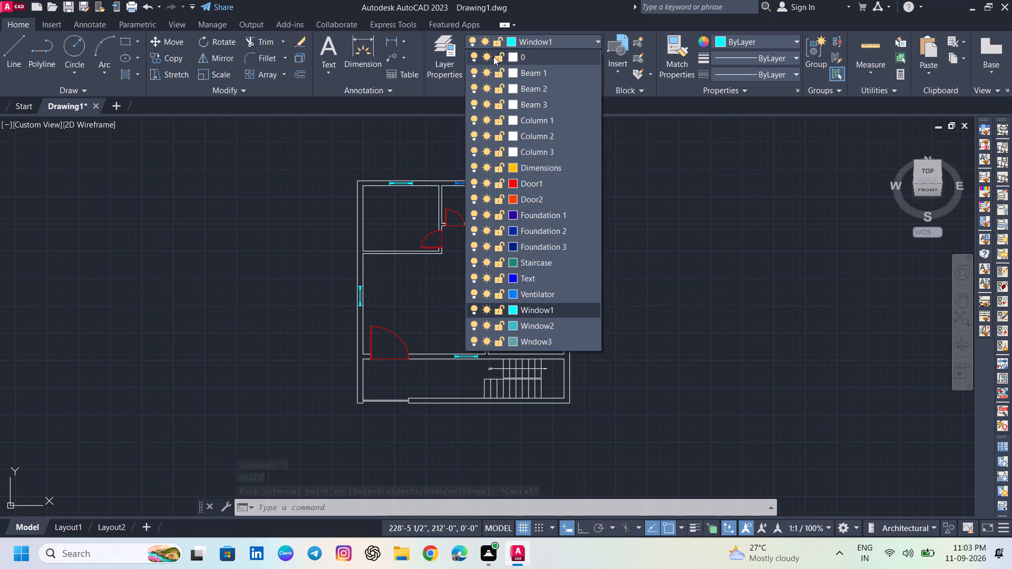
left_click(453, 53)
left_click(452, 72)
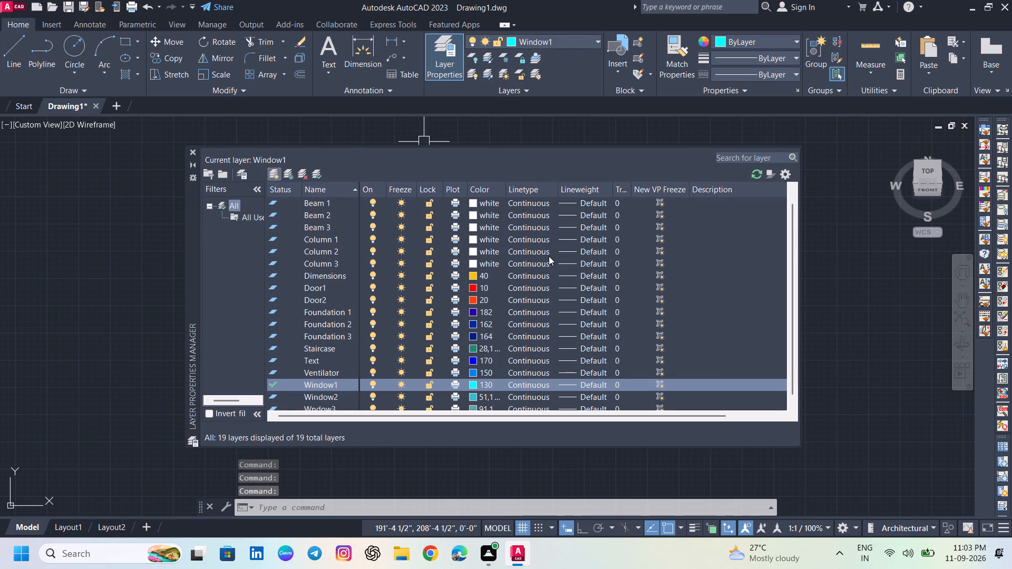
key("alt+n")
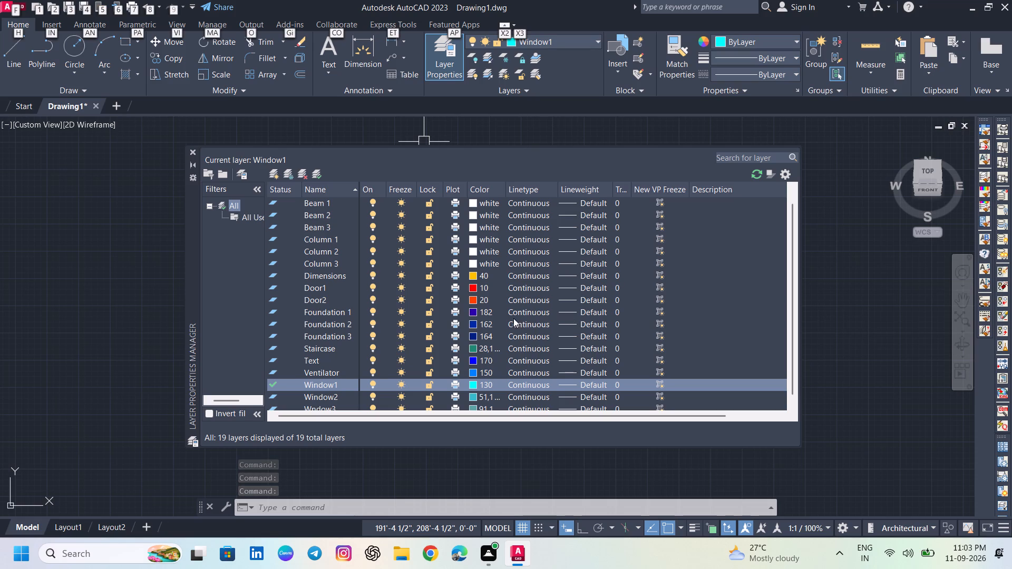
left_click(732, 300)
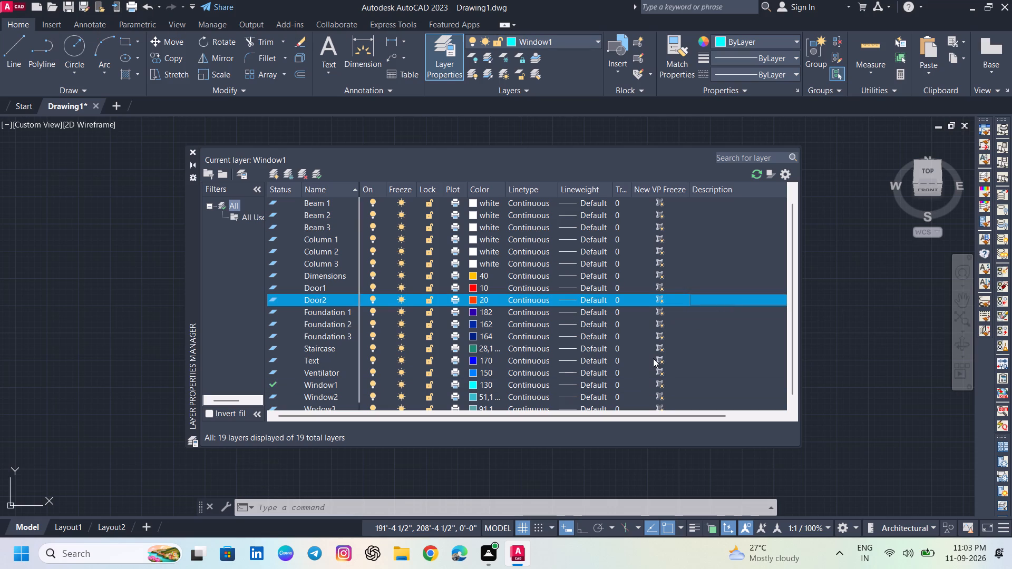
key("alt+n")
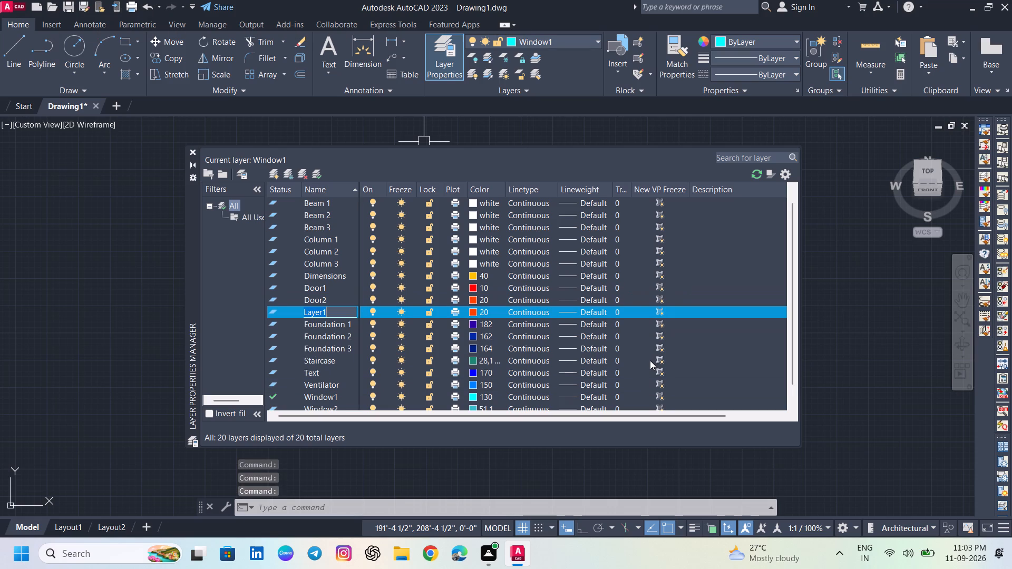
type("HATCH")
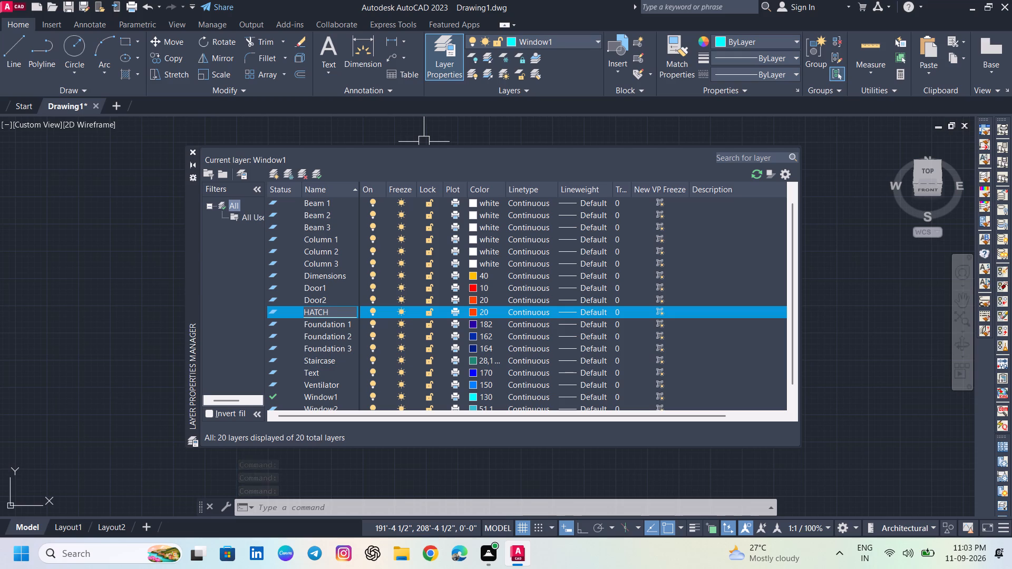
key("Return")
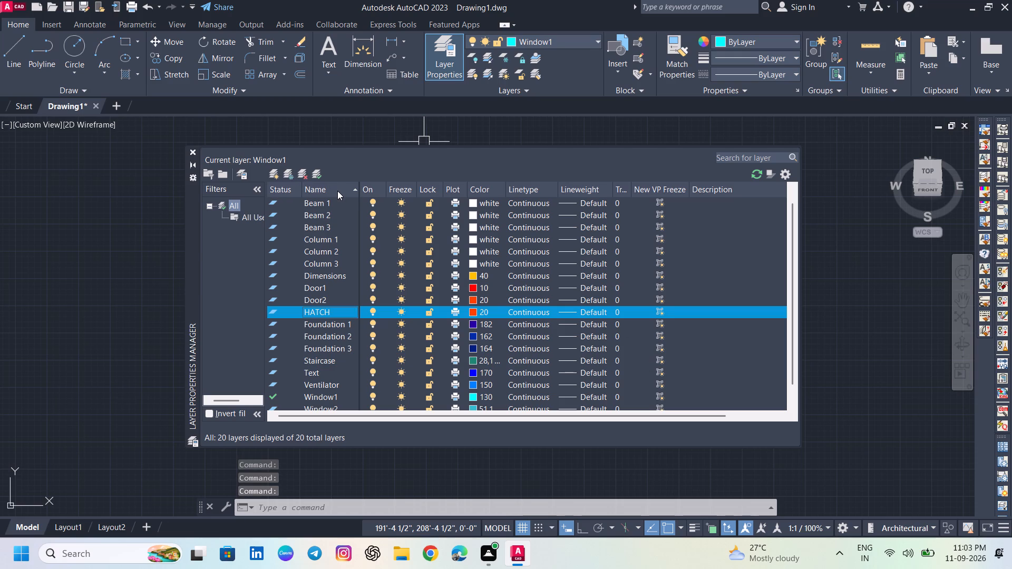
Create a new layer named WALL and set its colour to index colour 50.
key("alt+n")
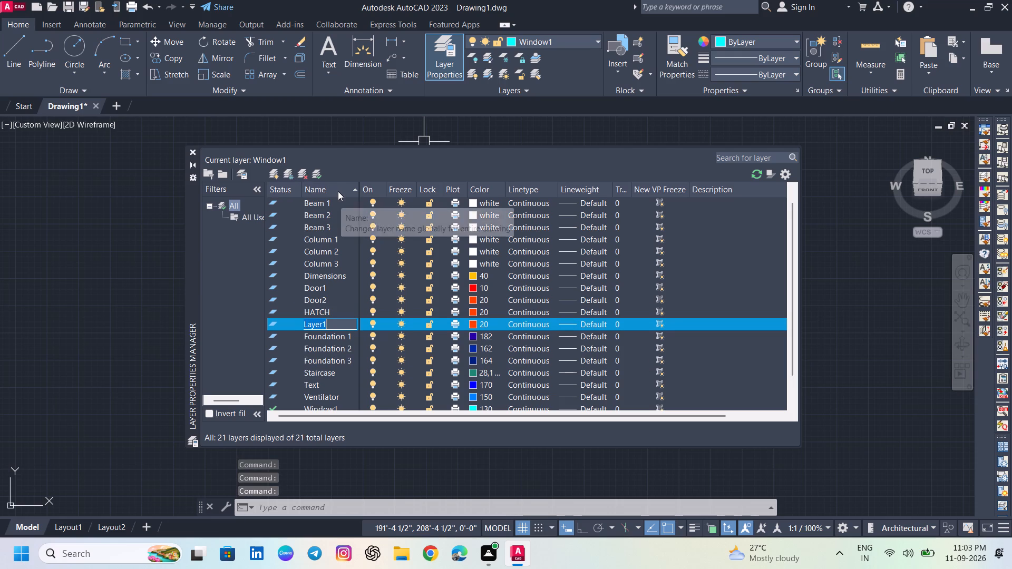
type("WALL")
key("Return")
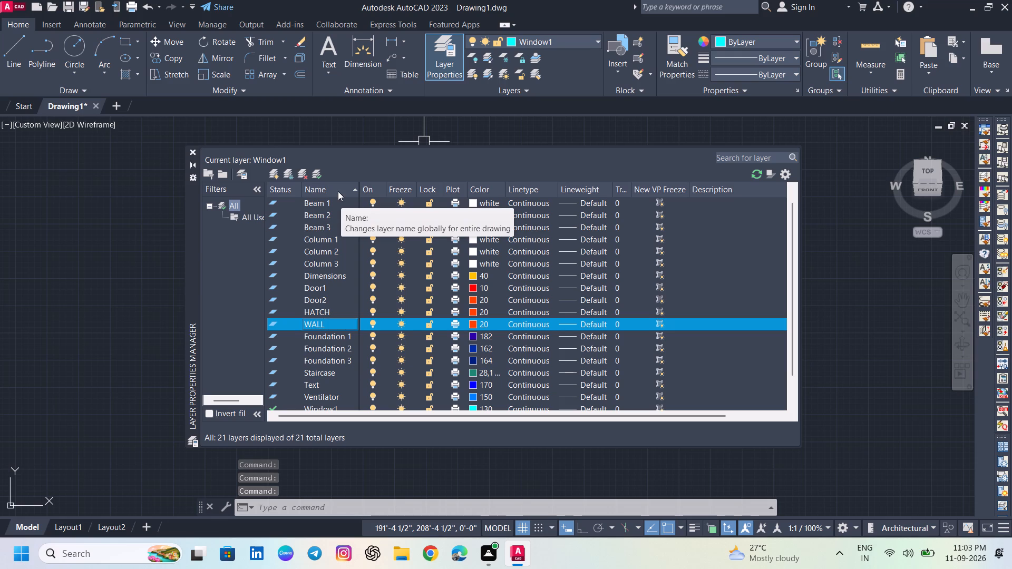
left_click(471, 325)
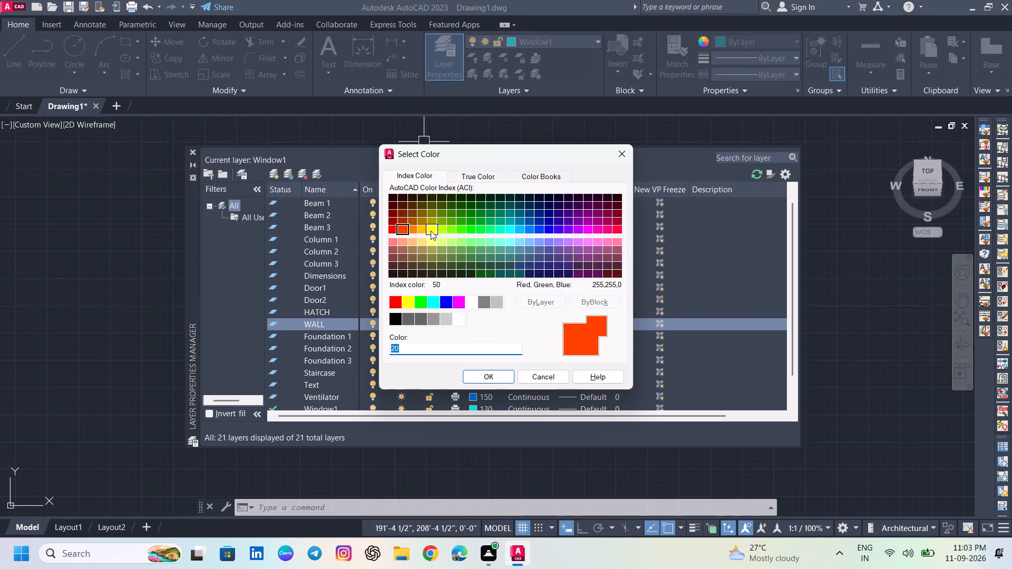
left_click(431, 231)
left_click(493, 377)
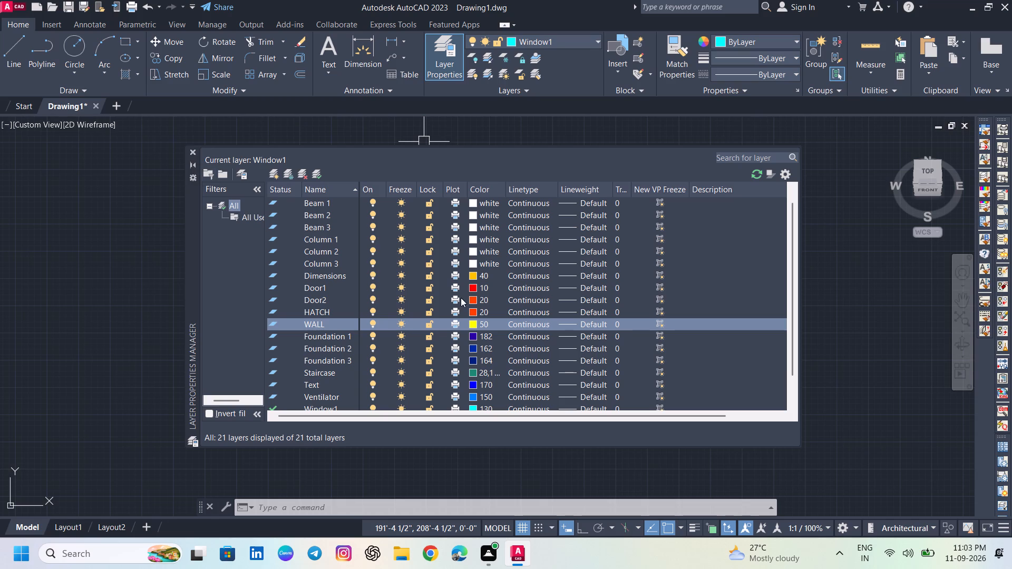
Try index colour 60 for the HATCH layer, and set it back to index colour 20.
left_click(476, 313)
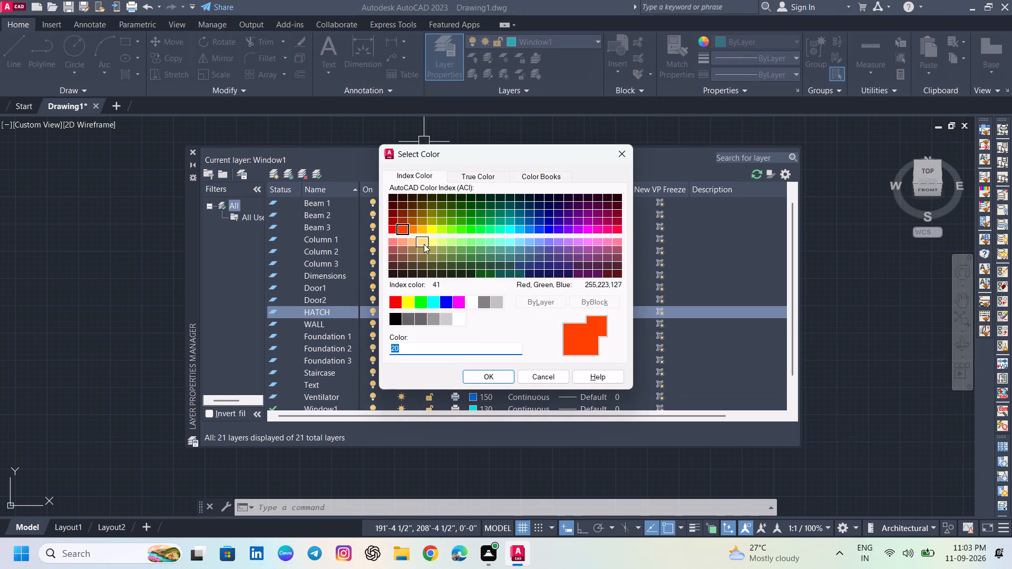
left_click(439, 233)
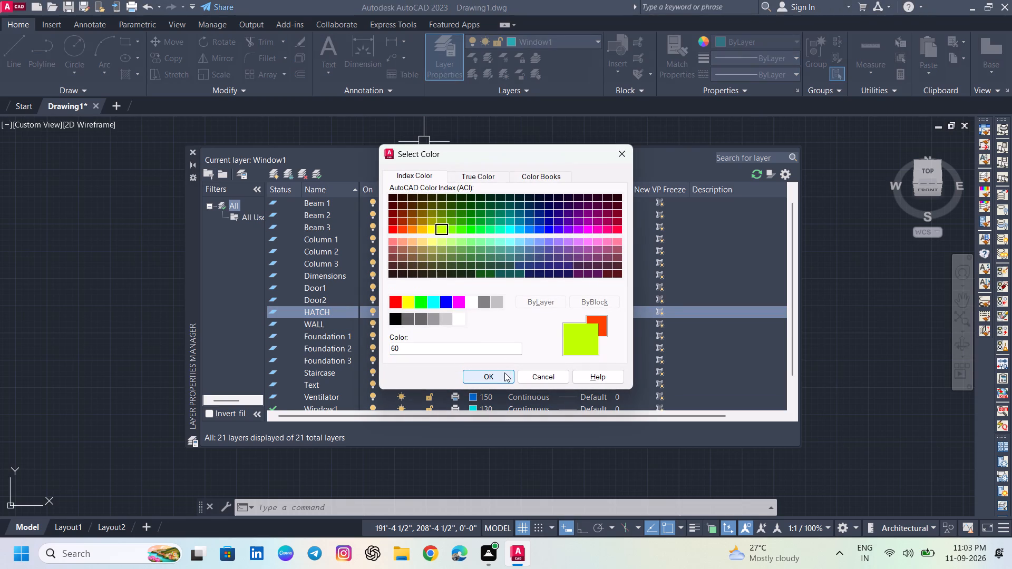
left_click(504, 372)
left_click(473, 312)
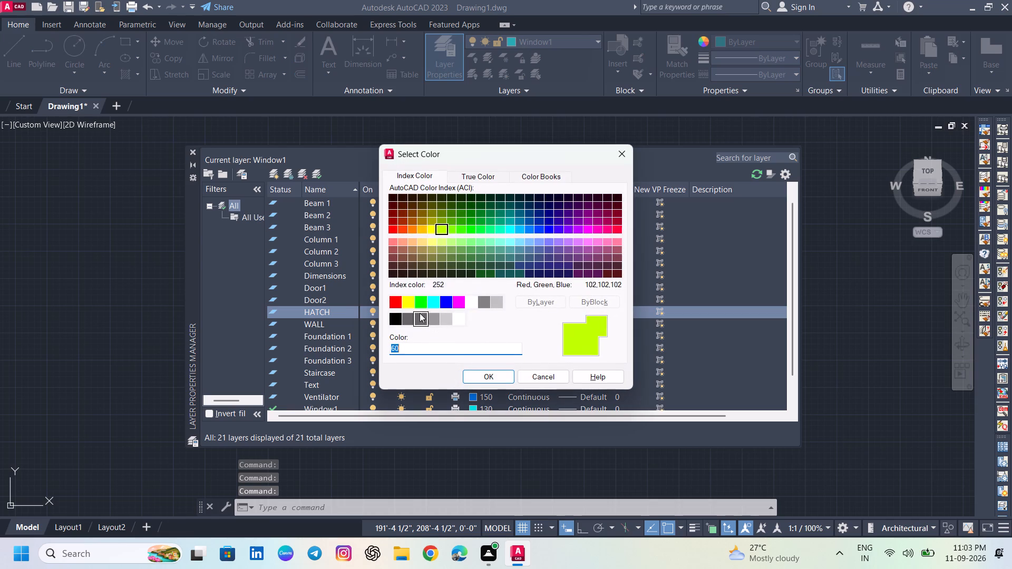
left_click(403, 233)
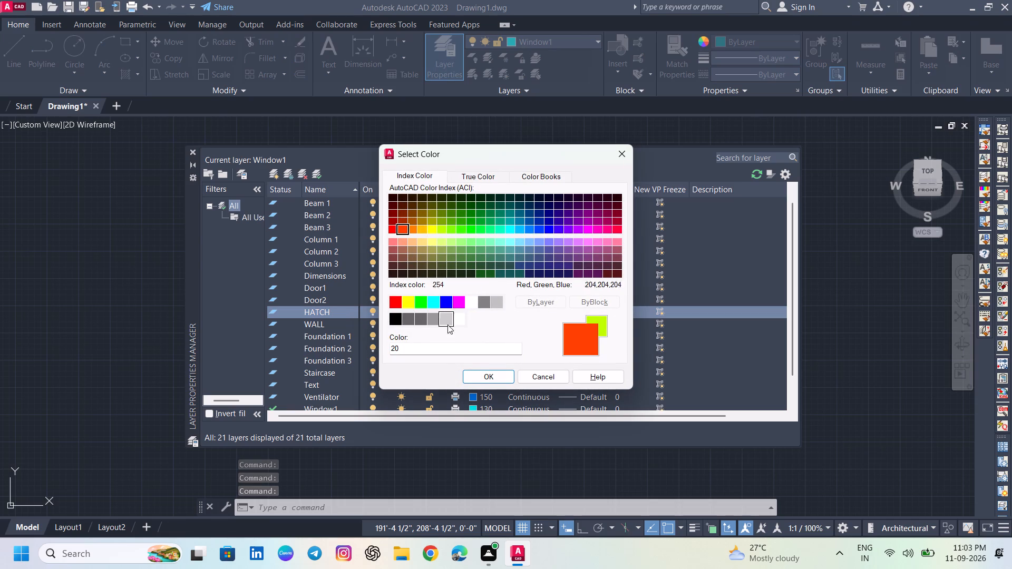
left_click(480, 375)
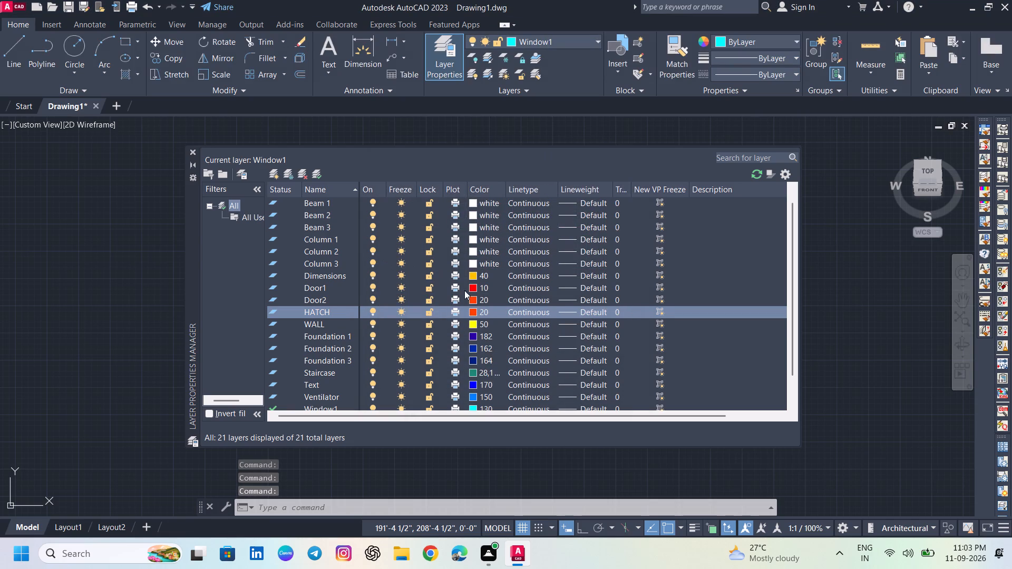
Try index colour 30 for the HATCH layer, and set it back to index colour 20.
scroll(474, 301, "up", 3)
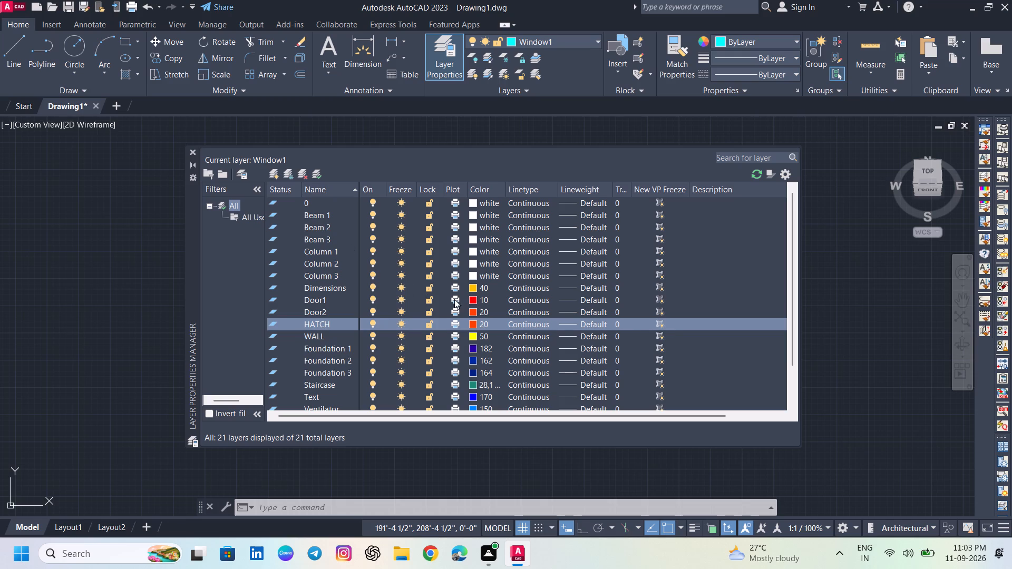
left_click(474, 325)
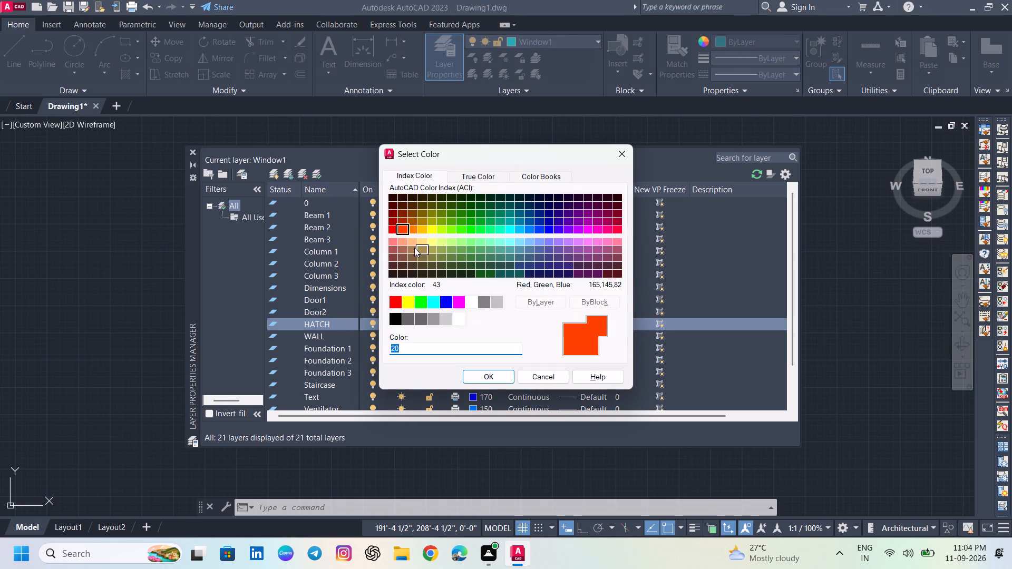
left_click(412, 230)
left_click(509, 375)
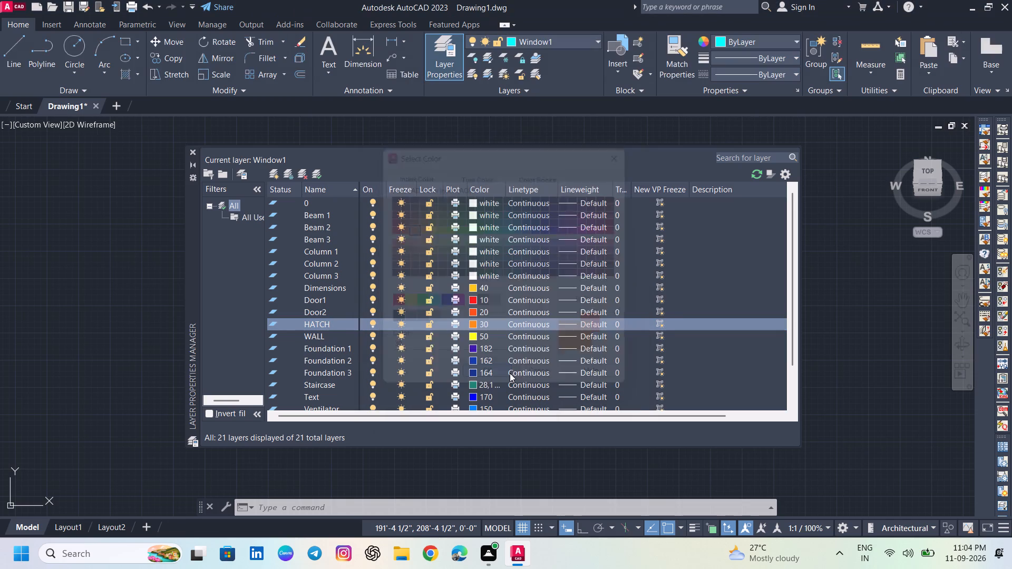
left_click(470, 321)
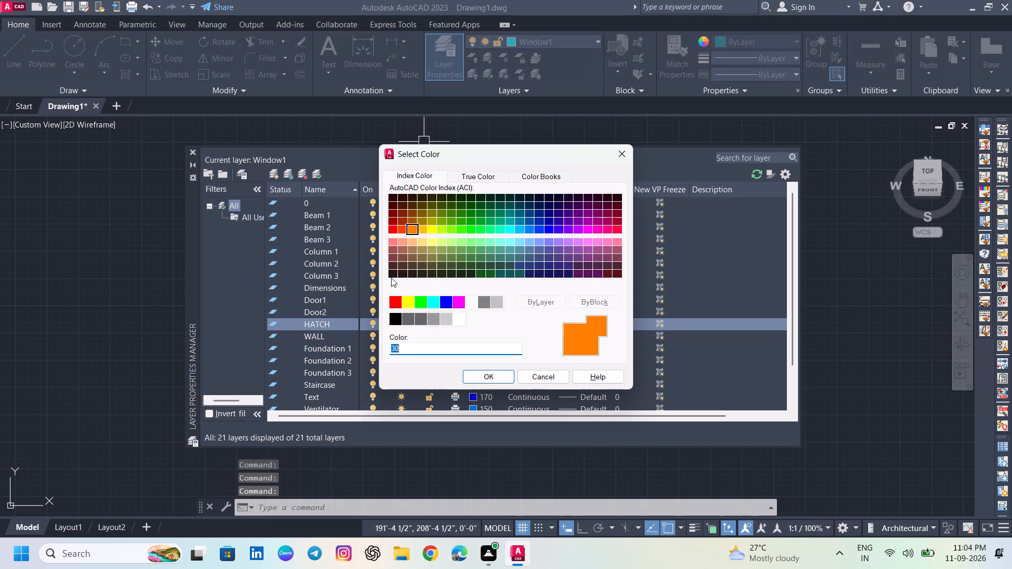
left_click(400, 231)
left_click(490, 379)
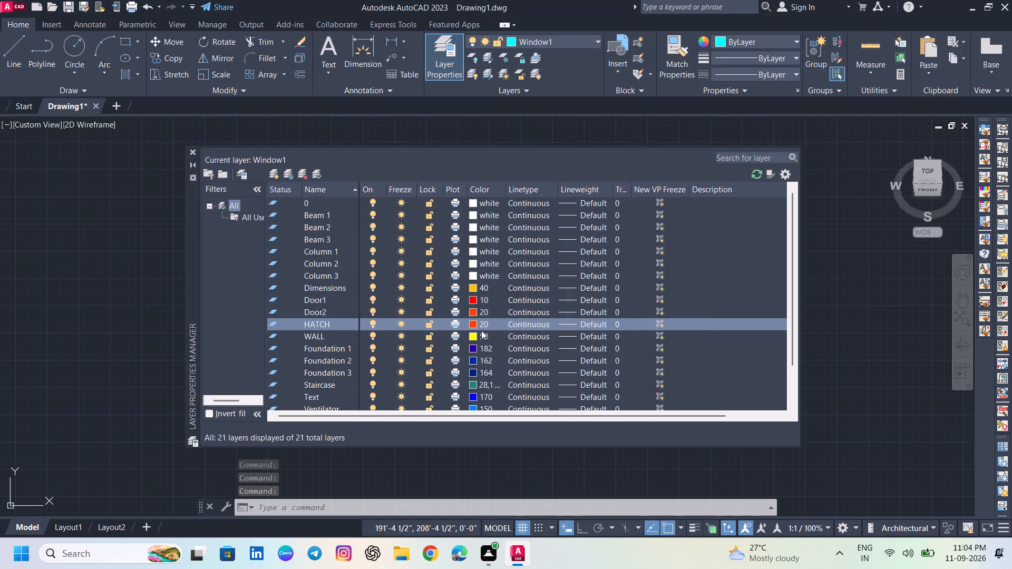
Set the Door2 layer's colour to index colour 10 and close the layer manager.
left_click(474, 311)
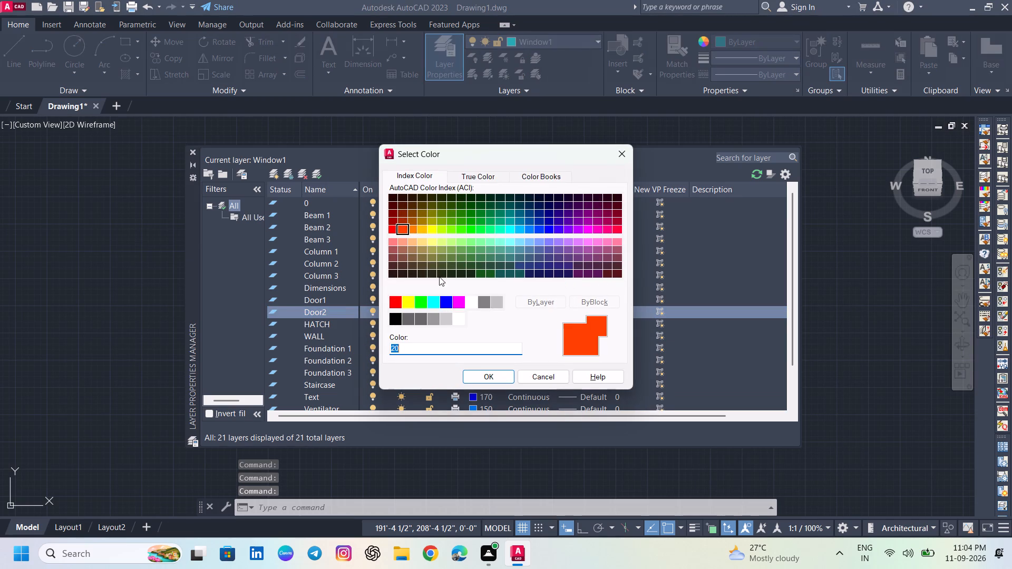
left_click(391, 229)
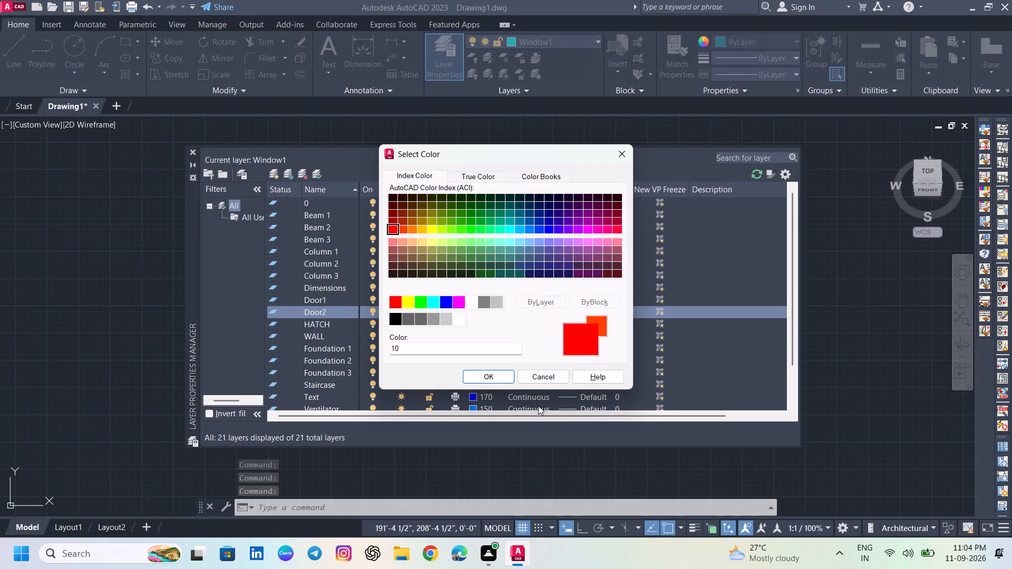
left_click(482, 380)
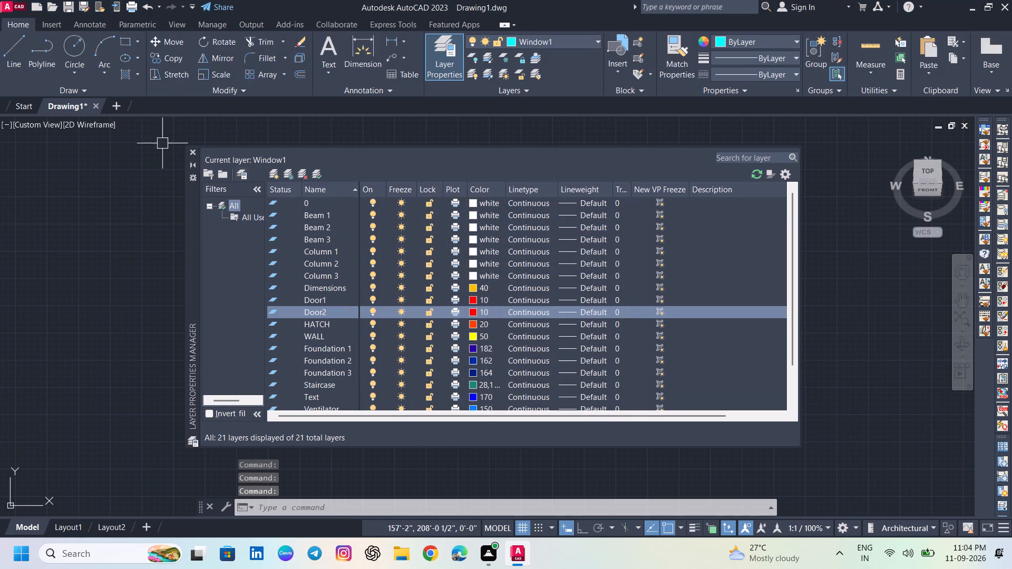
left_click(194, 152)
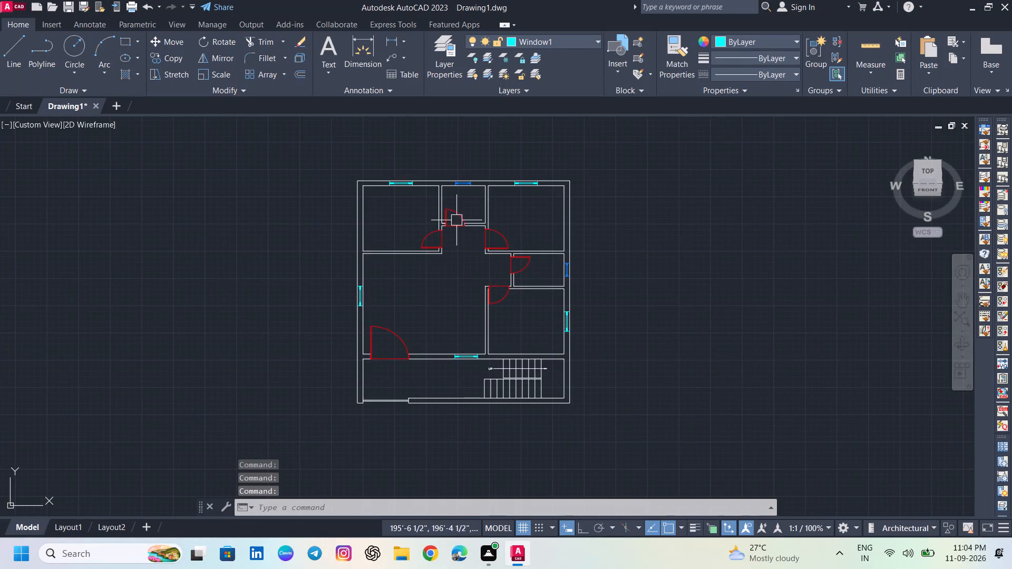
Make HATCH the current layer and hatch all outer and inner wall segments of the floor plan with the diagonal line pattern.
scroll(410, 182, "up", 1)
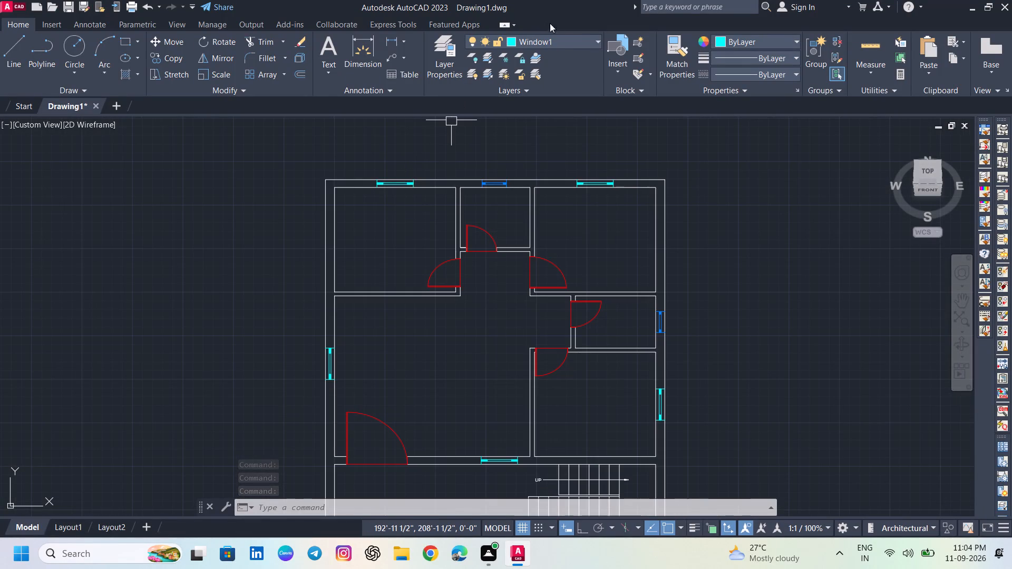
left_click(560, 38)
left_click(538, 261)
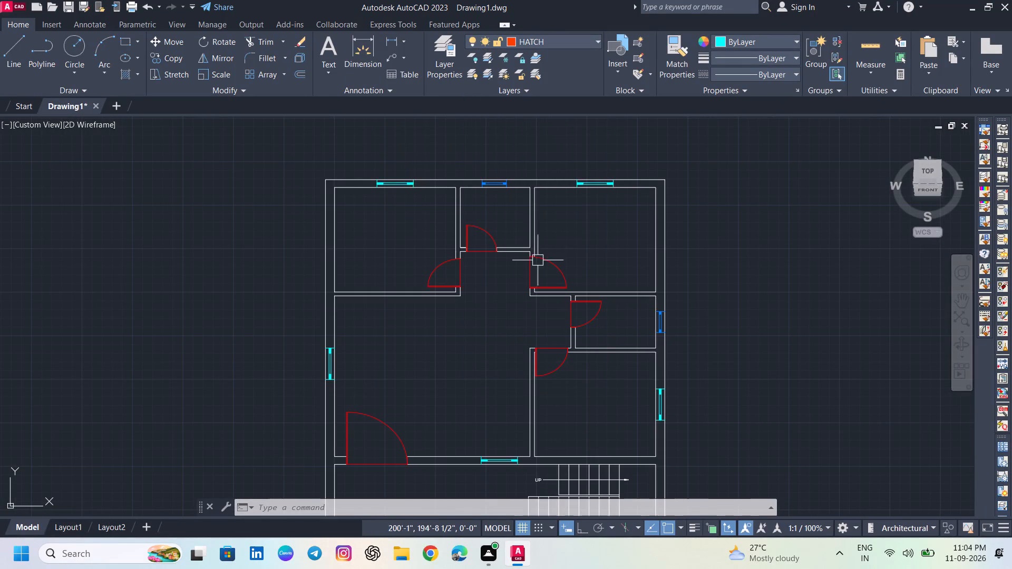
left_click(138, 75)
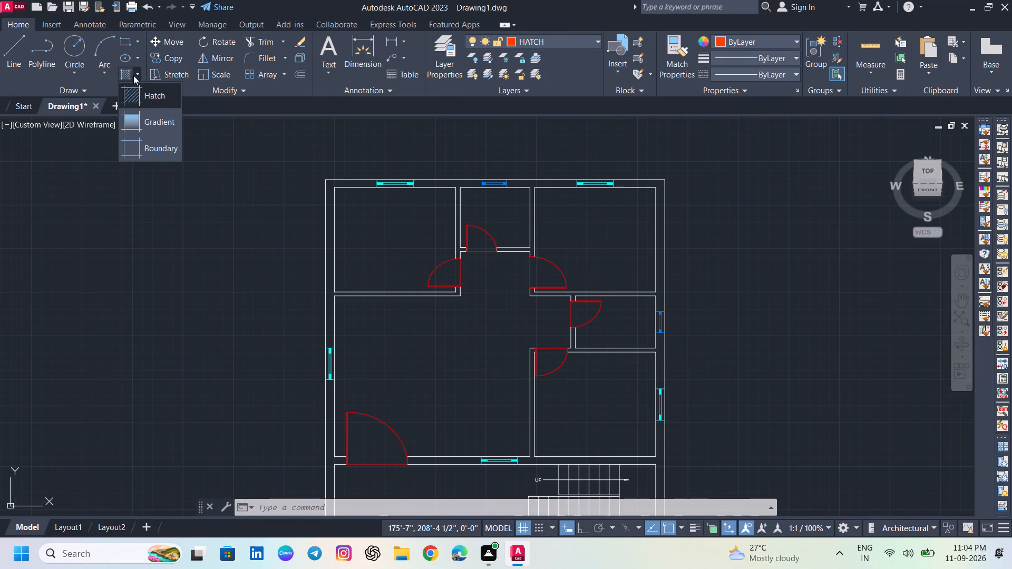
left_click(132, 88)
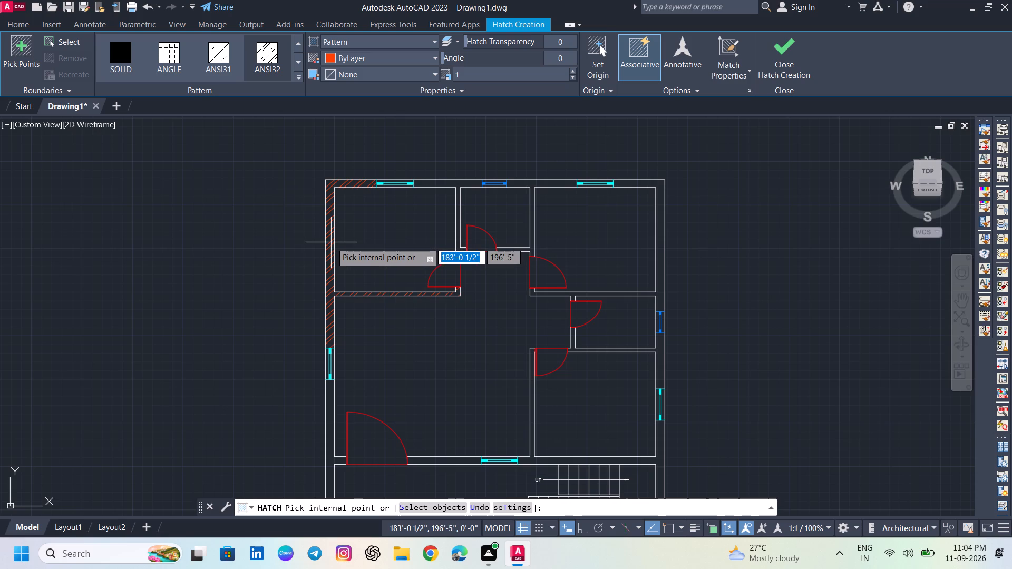
left_click(331, 242)
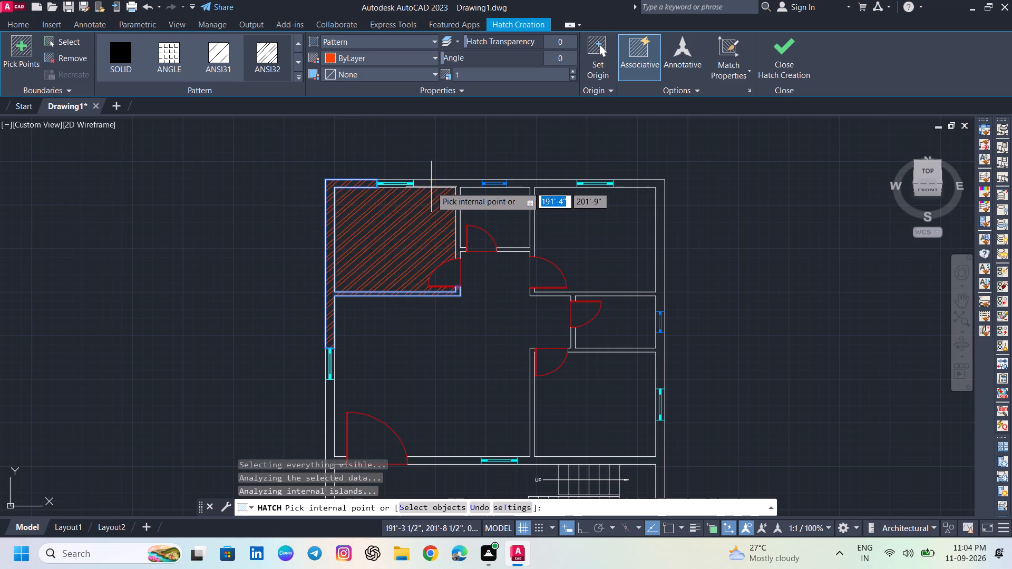
left_click(435, 184)
left_click(531, 184)
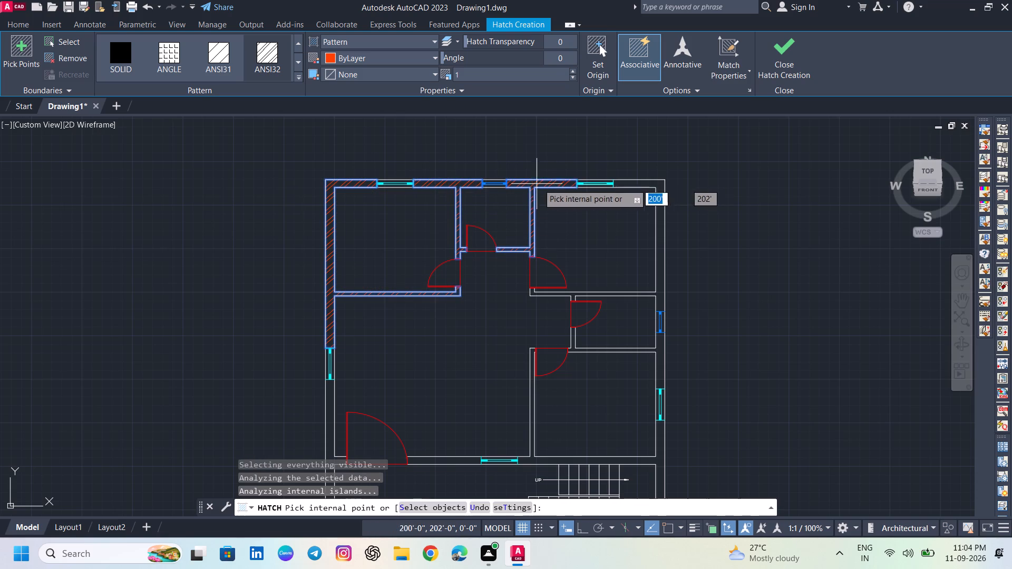
left_click(663, 196)
middle_click_drag(657, 280, 634, 176)
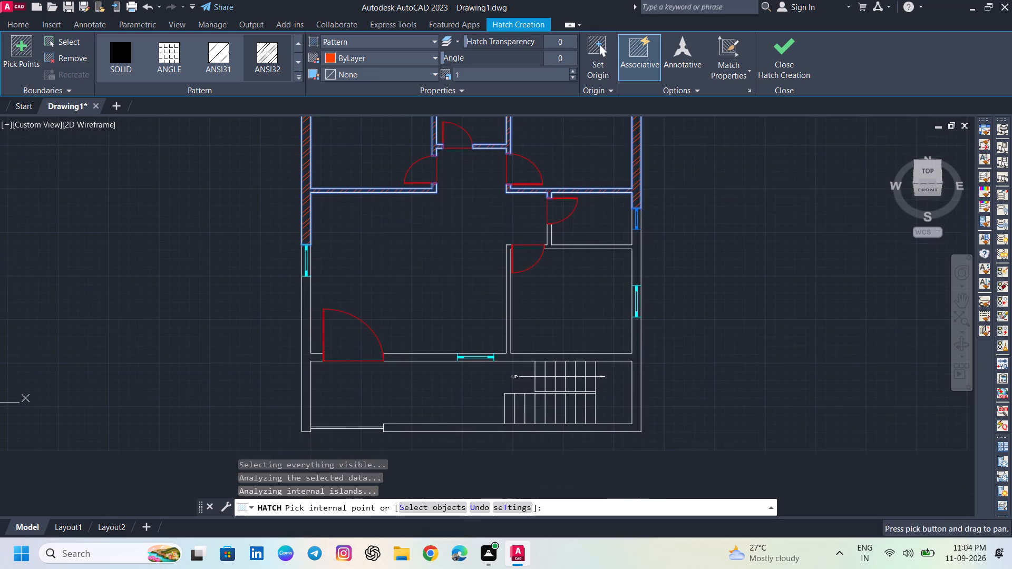
middle_click_drag(634, 176, 634, 177)
left_click(638, 257)
left_click(637, 356)
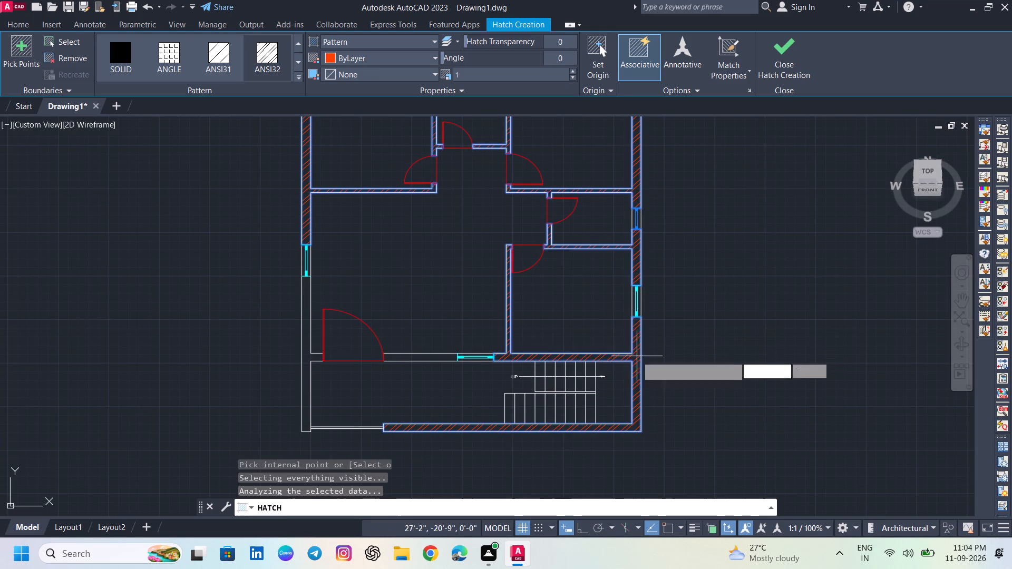
left_click(405, 359)
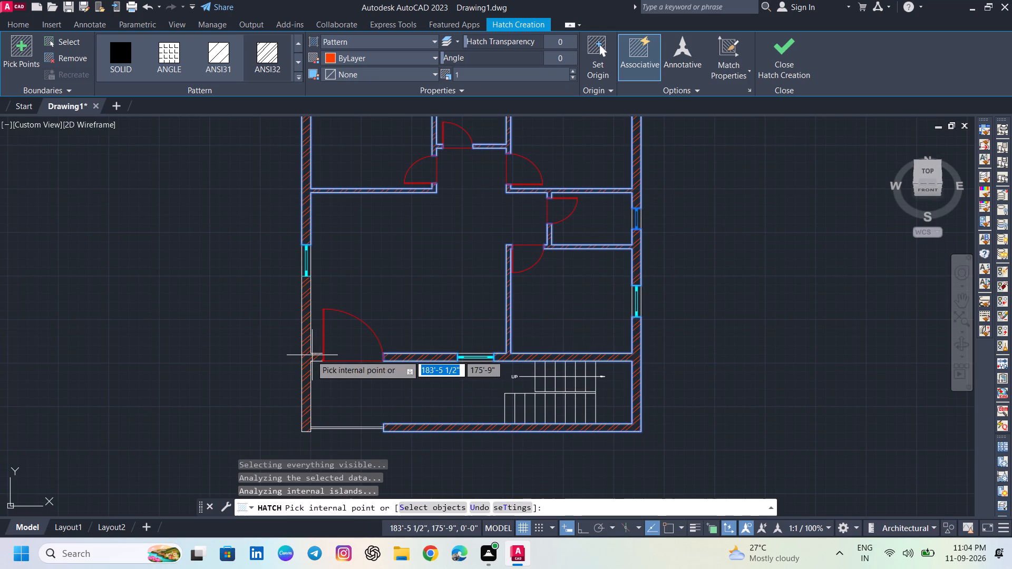
left_click(311, 355)
left_click(771, 54)
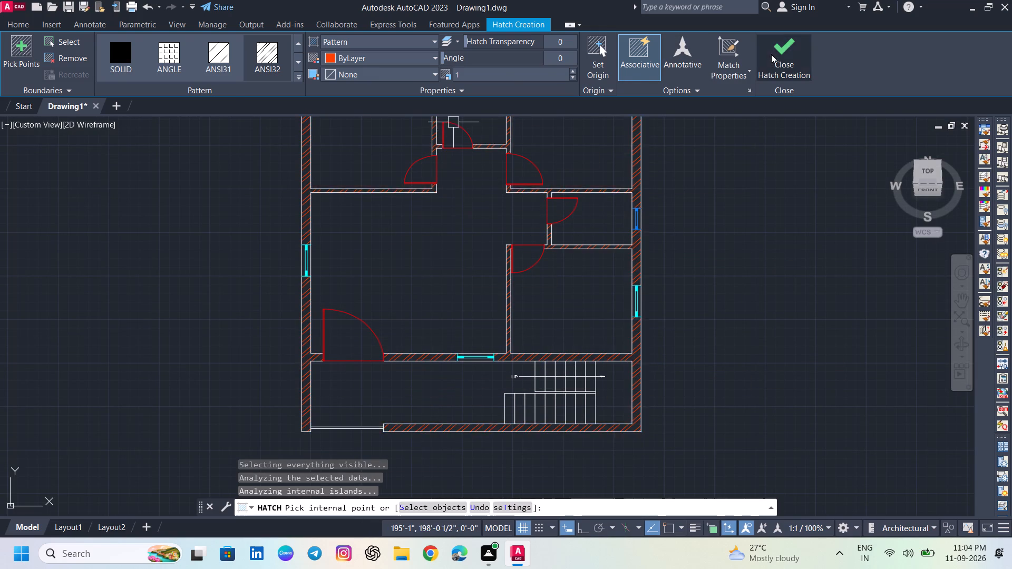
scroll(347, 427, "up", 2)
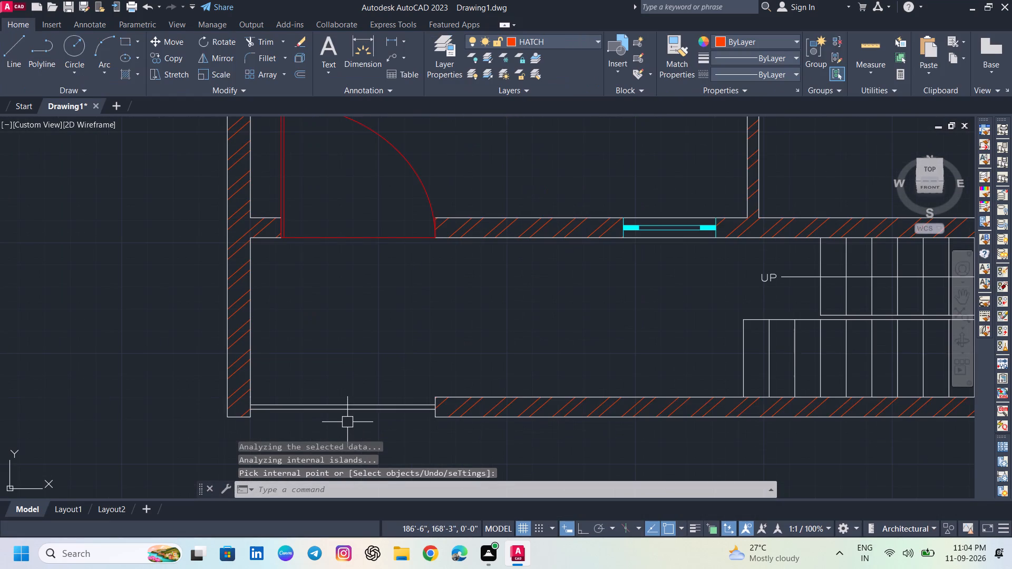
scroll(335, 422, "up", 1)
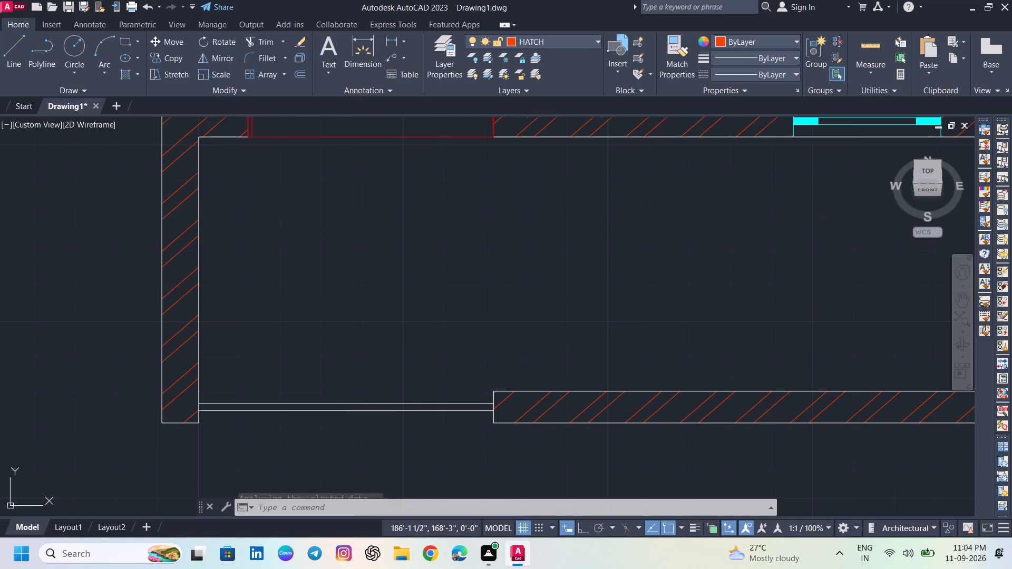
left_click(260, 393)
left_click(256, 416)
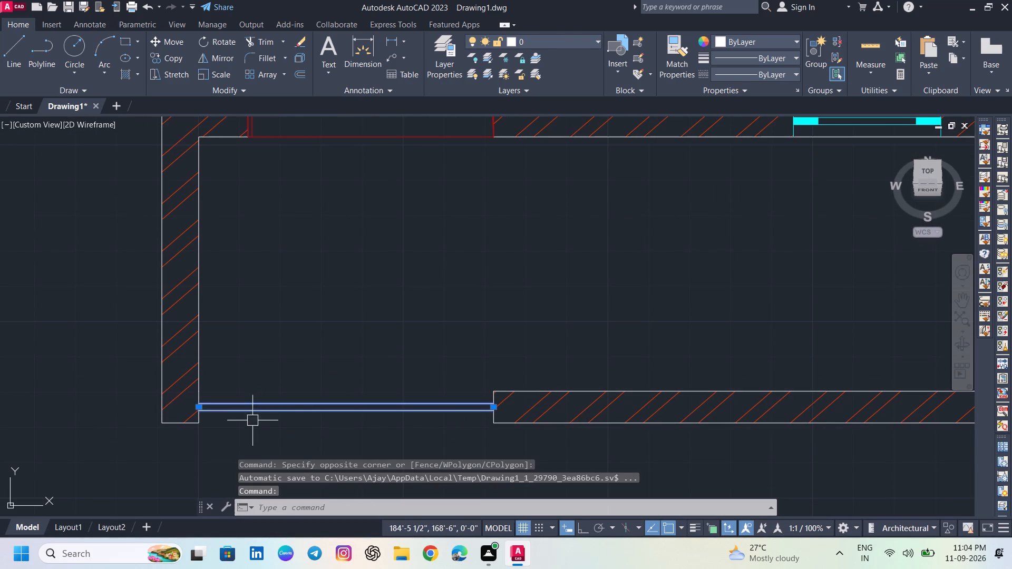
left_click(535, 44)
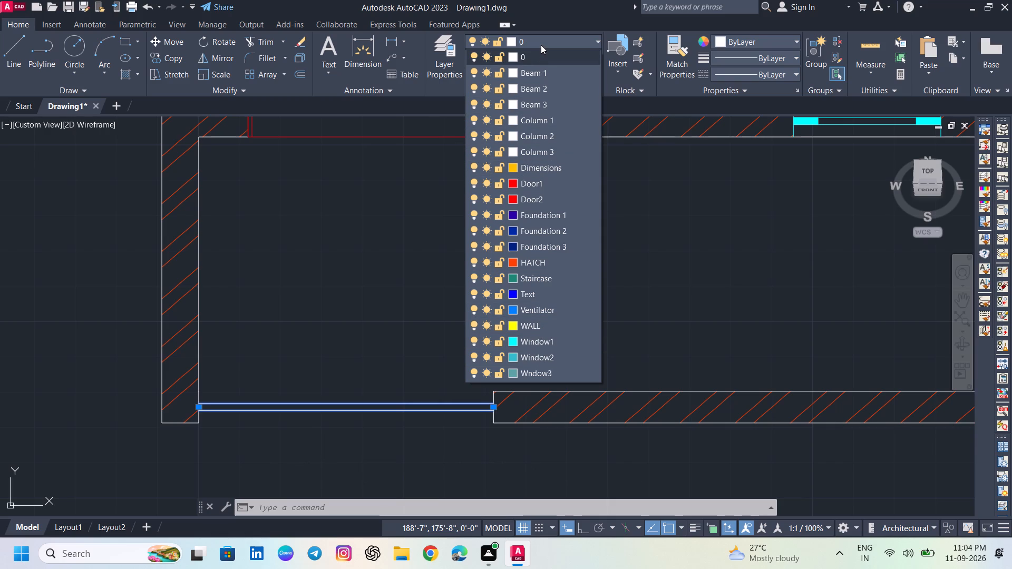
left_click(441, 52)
Create a new layer named MAIN GATE and set its colour to index colour 110.
left_click(441, 52)
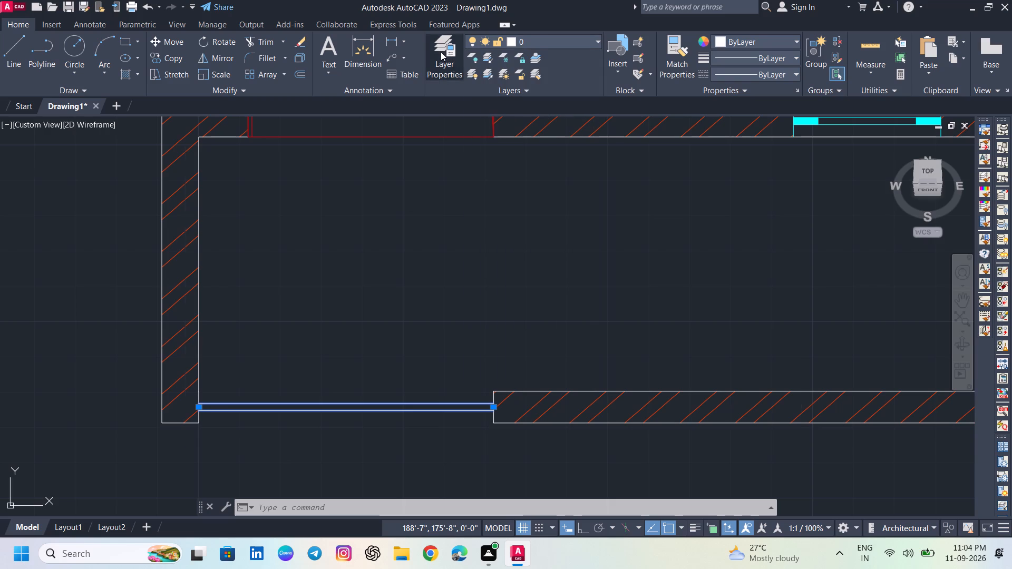
left_click(275, 173)
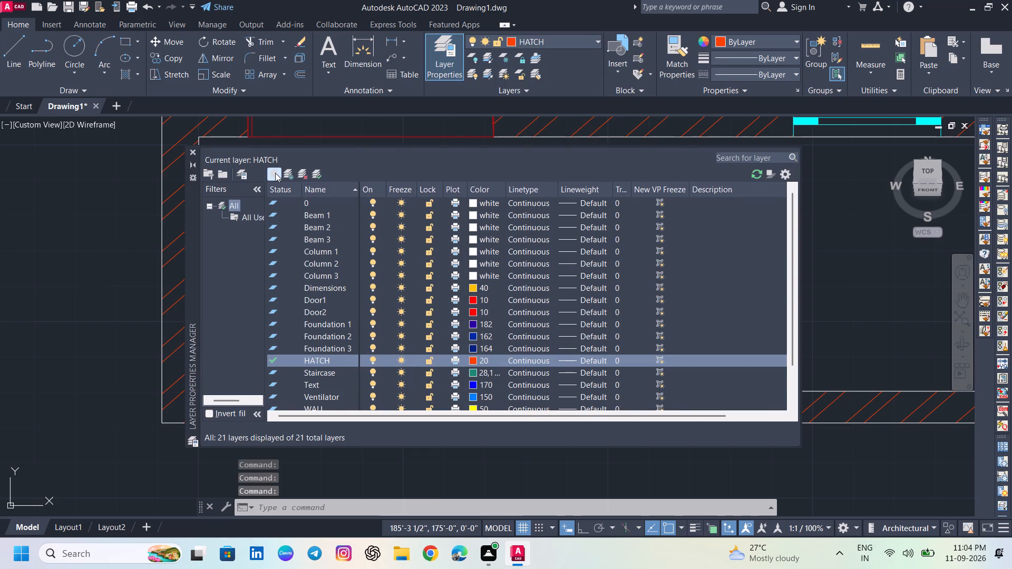
type("MAIN GATE")
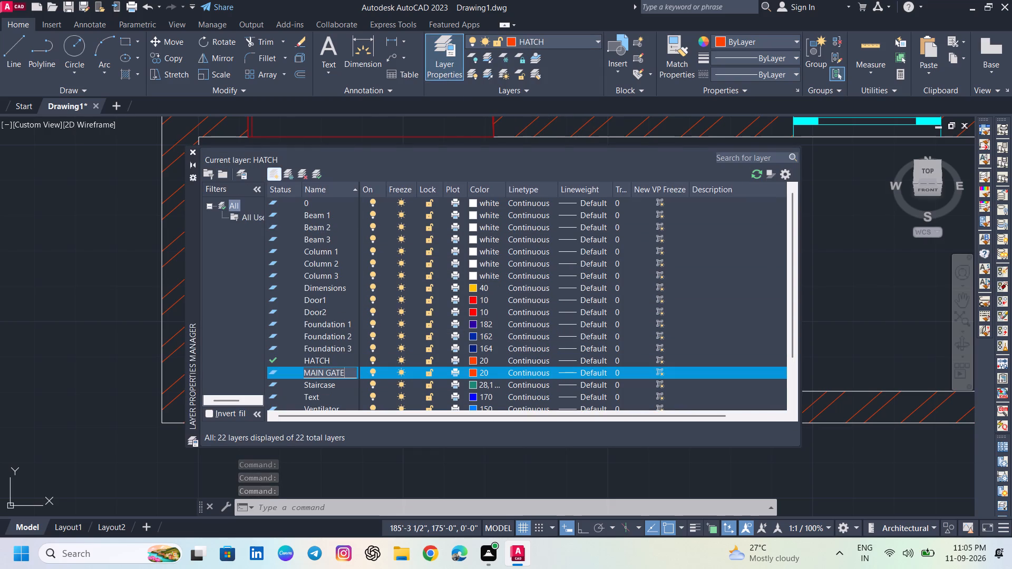
key("Return")
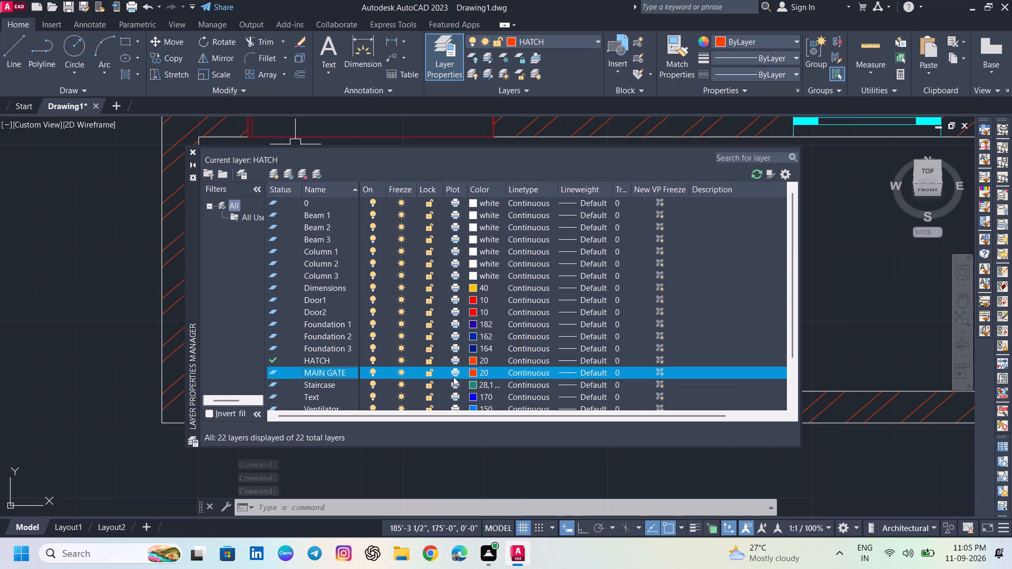
left_click(472, 374)
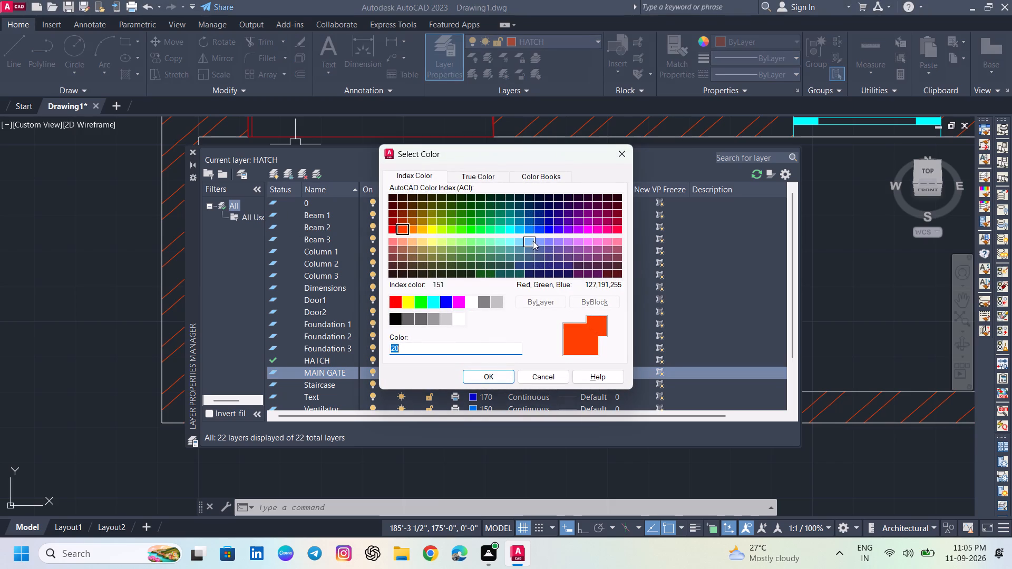
left_click(510, 231)
left_click(493, 232)
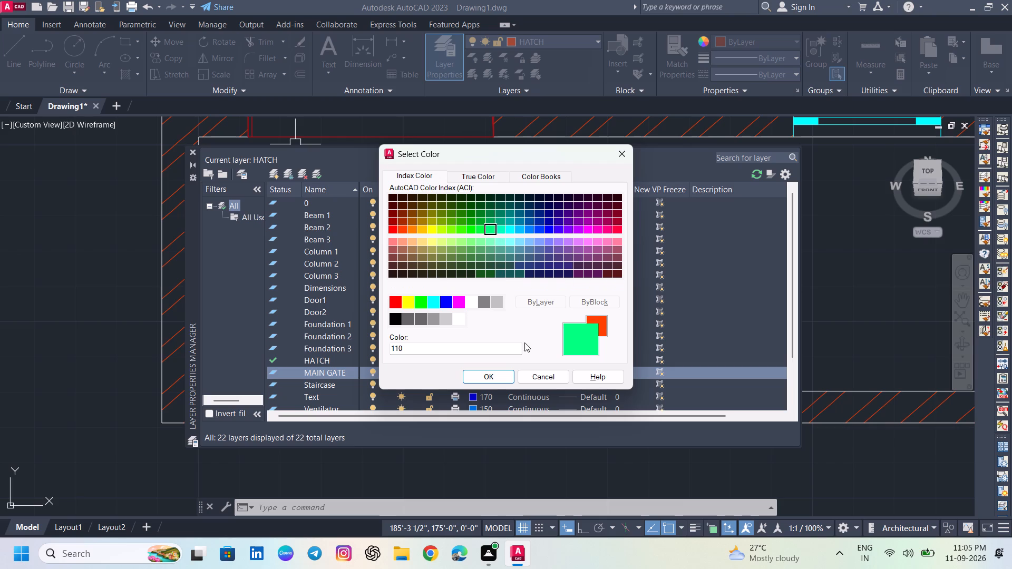
left_click(494, 375)
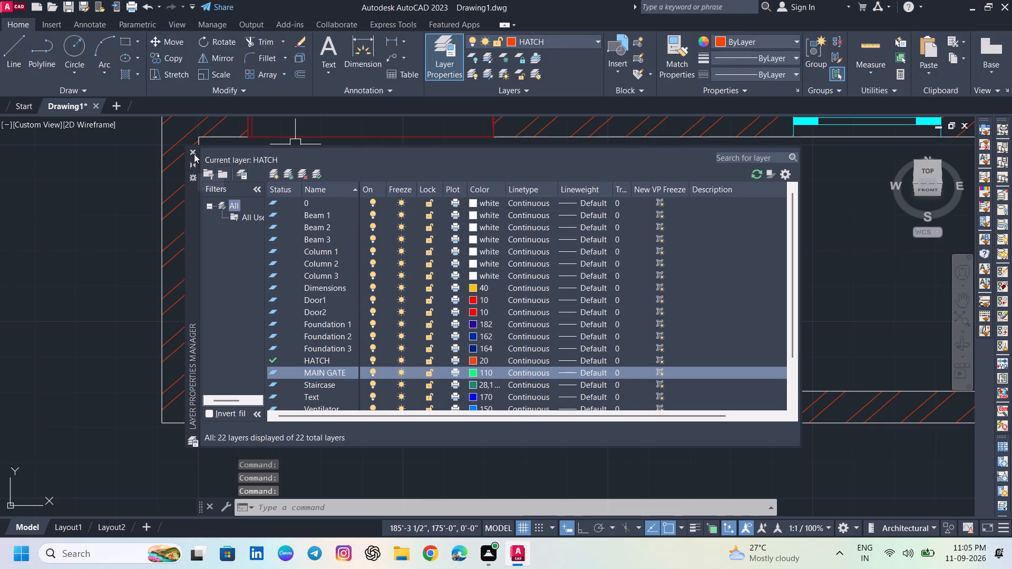
Close the layer manager and move the two gate lines in the front wall opening to the MAIN GATE layer.
left_click(194, 153)
left_click(359, 395)
left_click(347, 432)
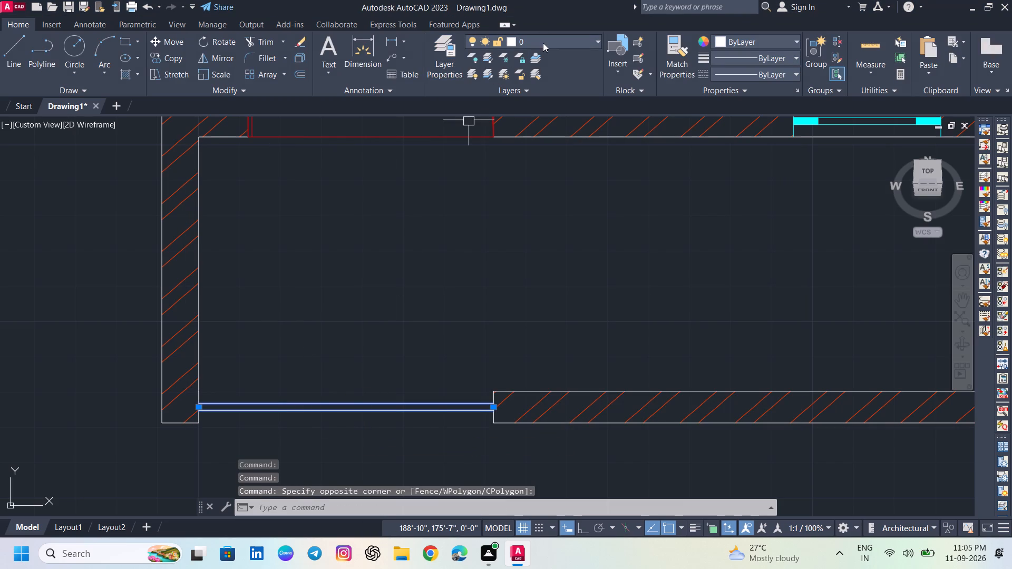
left_click(543, 43)
left_click(543, 280)
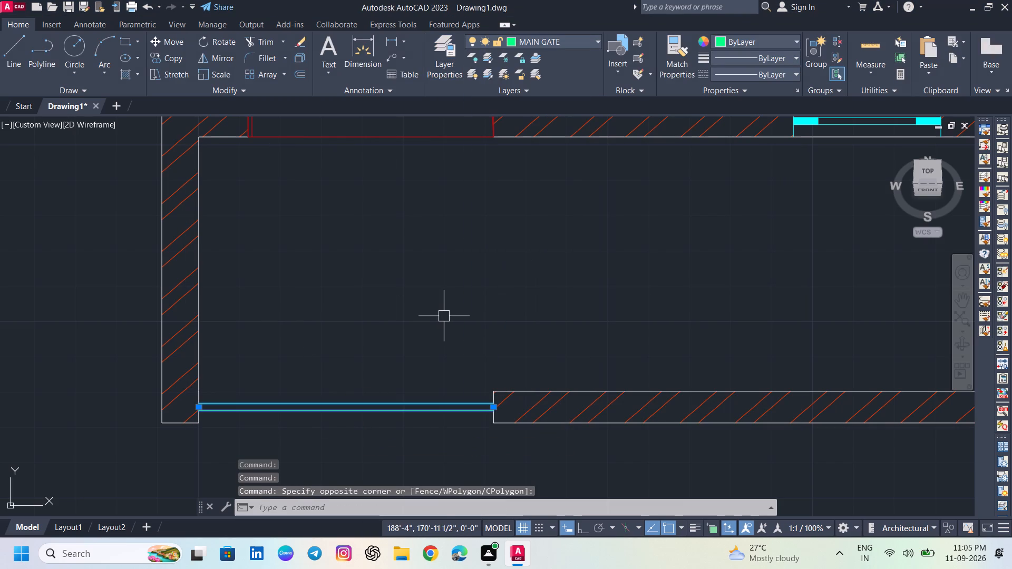
key("Escape")
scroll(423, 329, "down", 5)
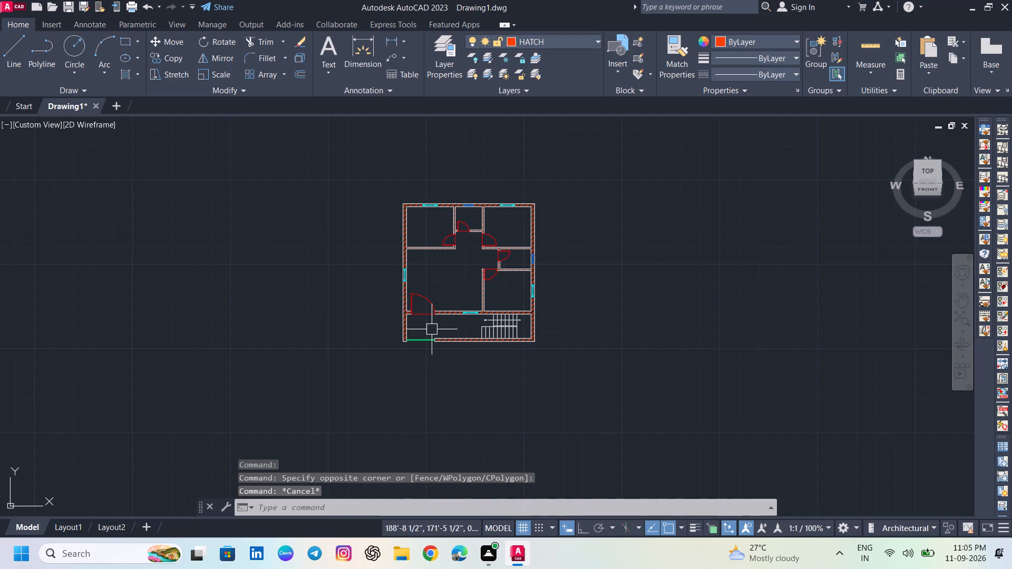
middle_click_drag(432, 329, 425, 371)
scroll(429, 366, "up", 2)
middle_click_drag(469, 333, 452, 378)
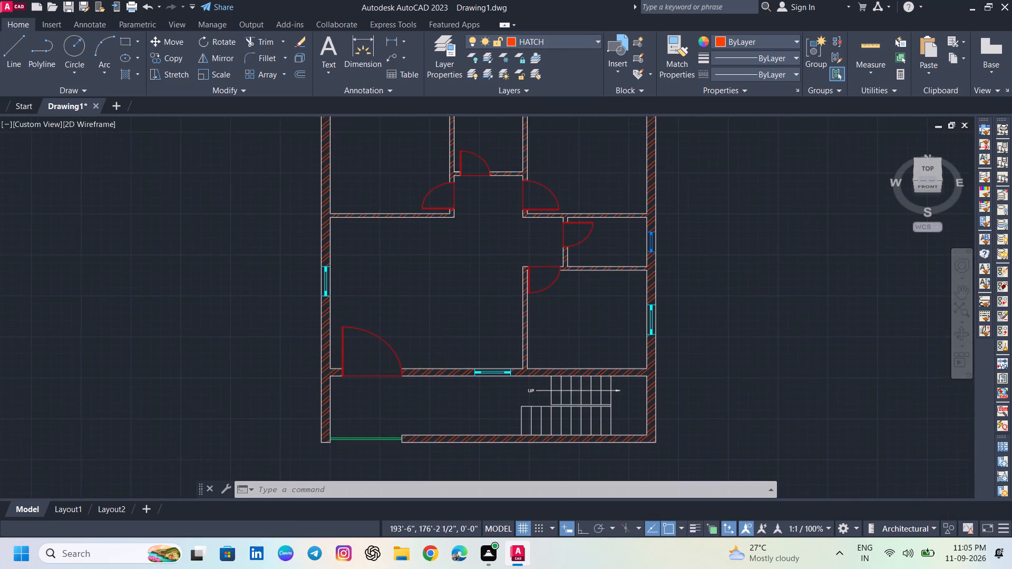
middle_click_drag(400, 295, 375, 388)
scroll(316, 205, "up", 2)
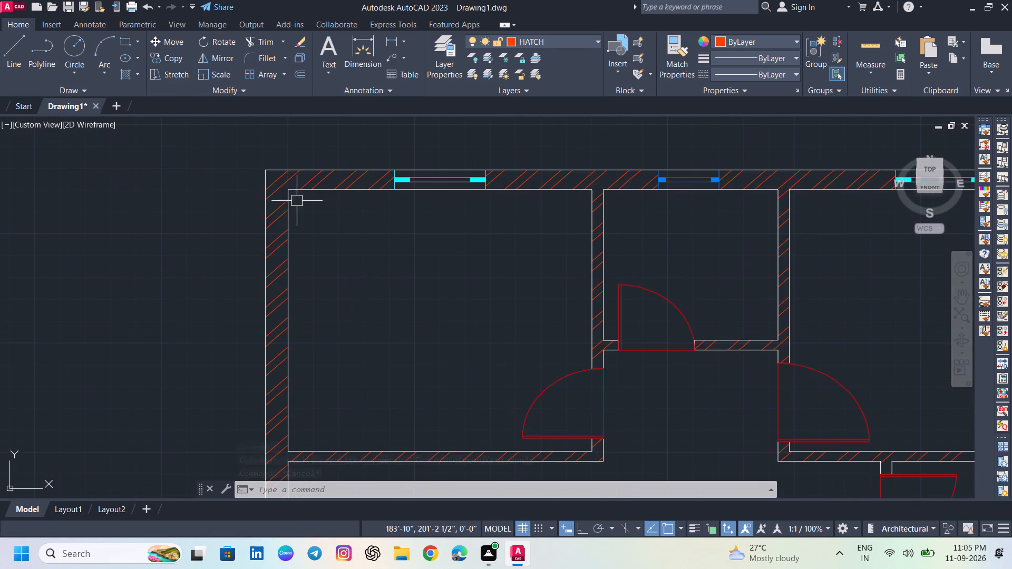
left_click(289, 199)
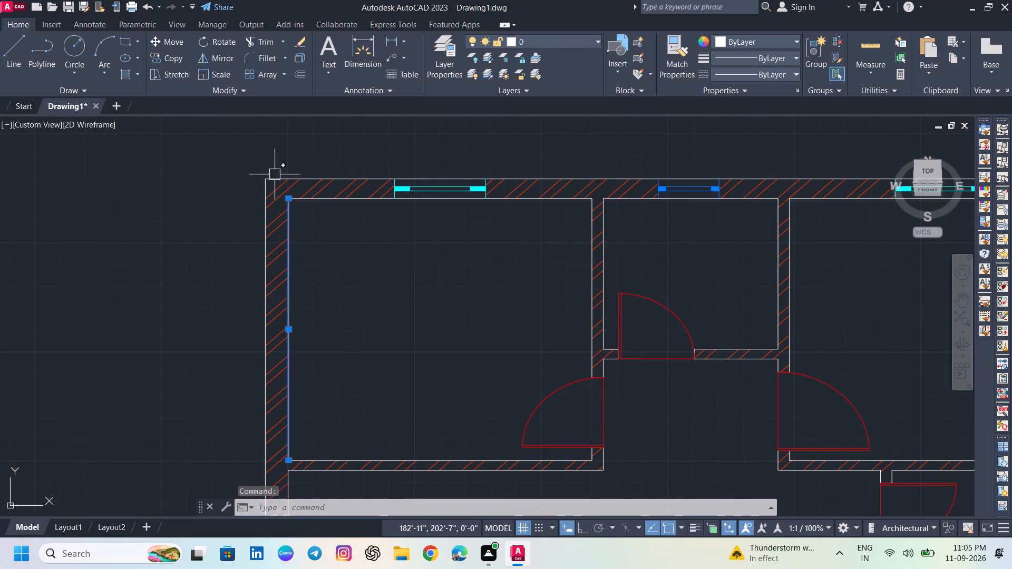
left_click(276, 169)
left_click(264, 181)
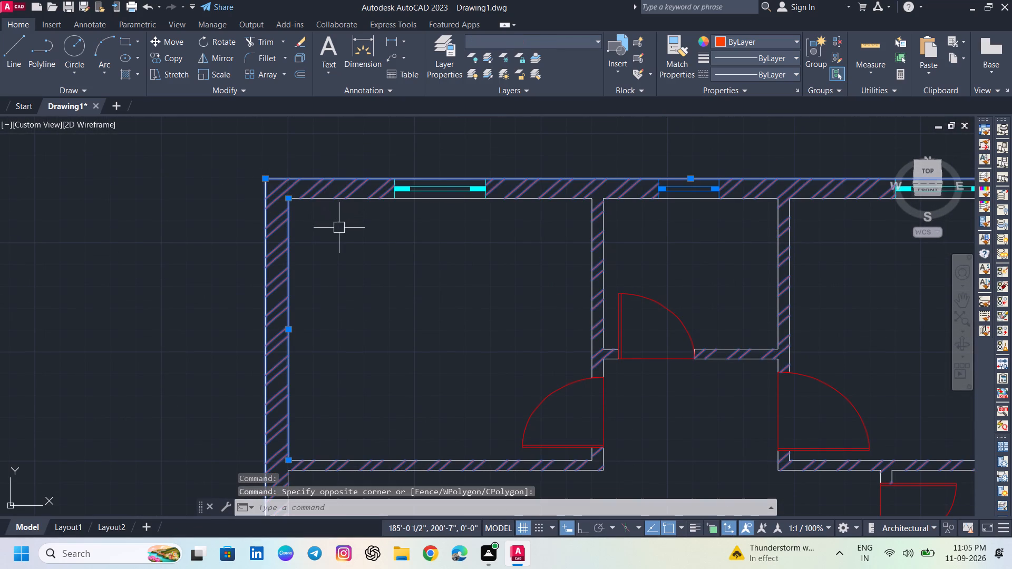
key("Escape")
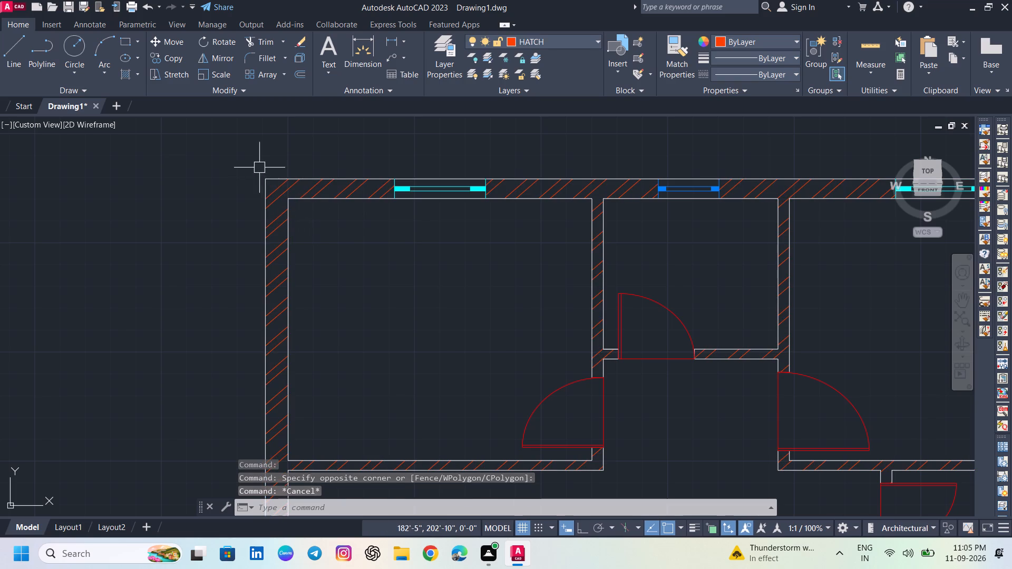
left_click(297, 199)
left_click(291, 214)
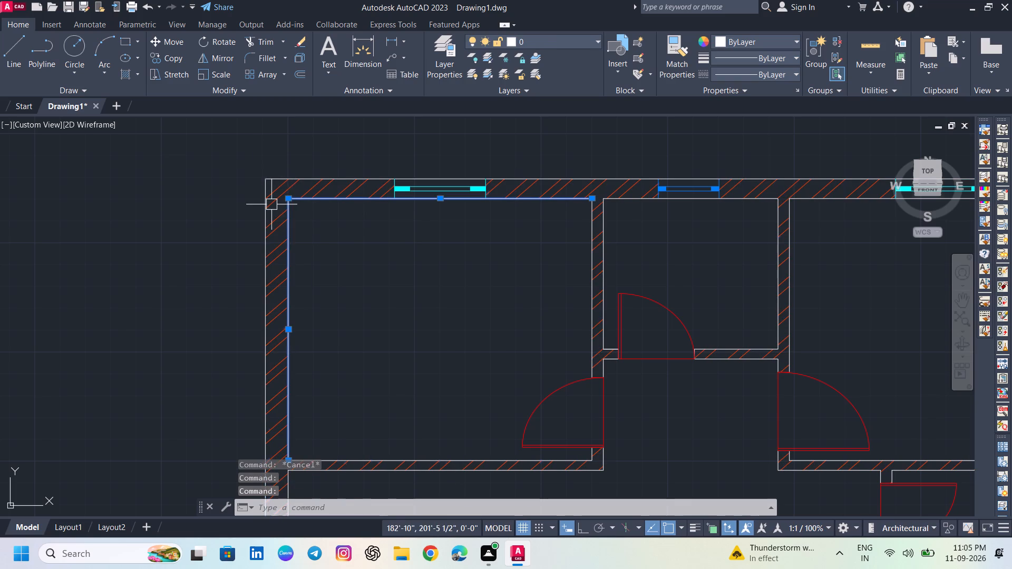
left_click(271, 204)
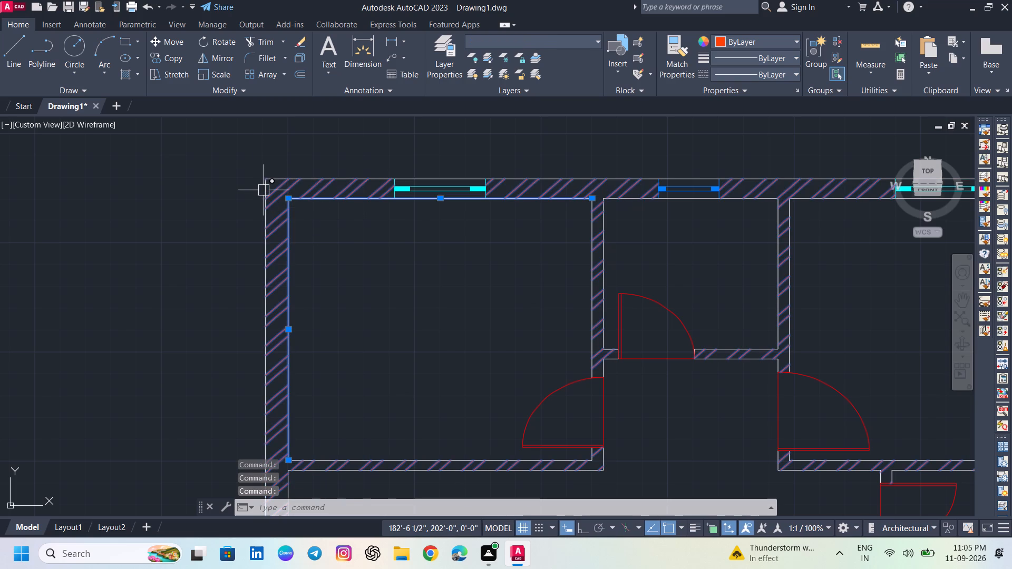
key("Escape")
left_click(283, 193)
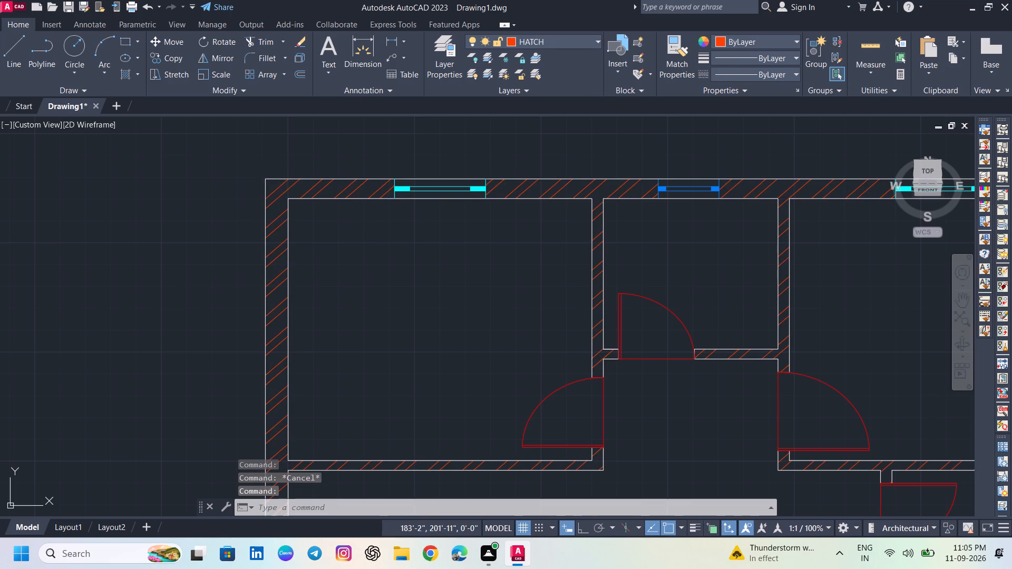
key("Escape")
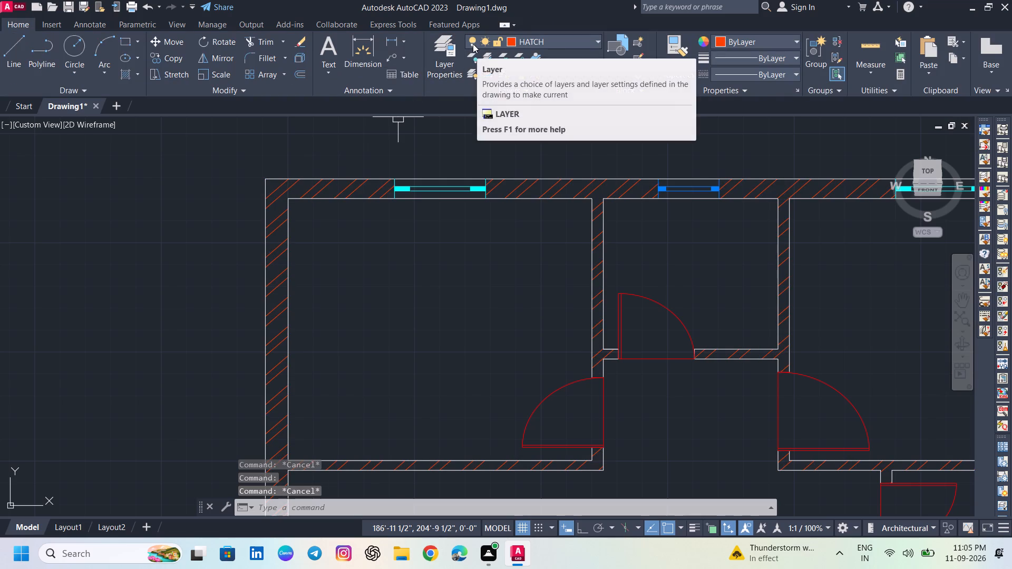
Turn off the current HATCH layer.
left_click(473, 44)
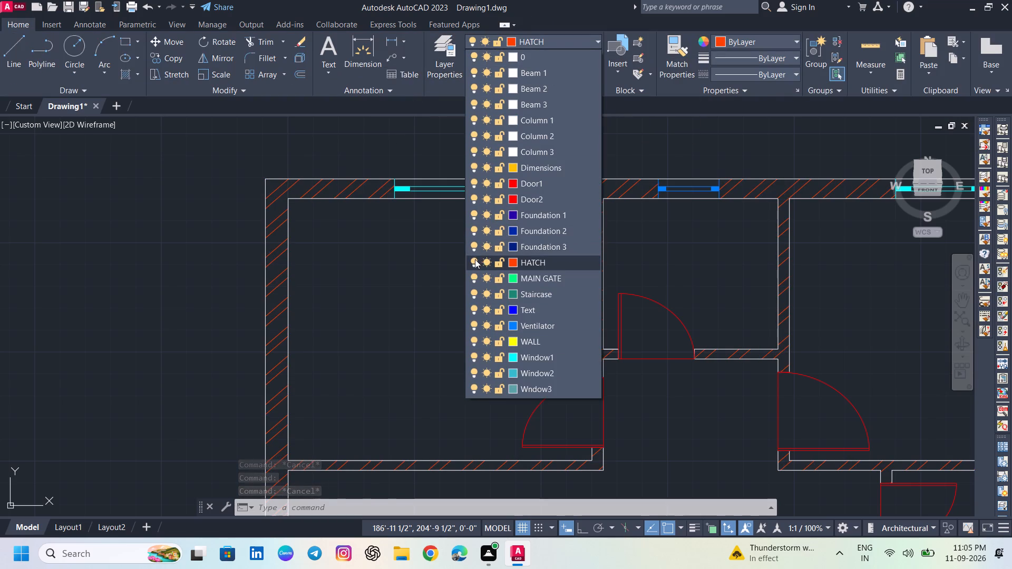
left_click(473, 260)
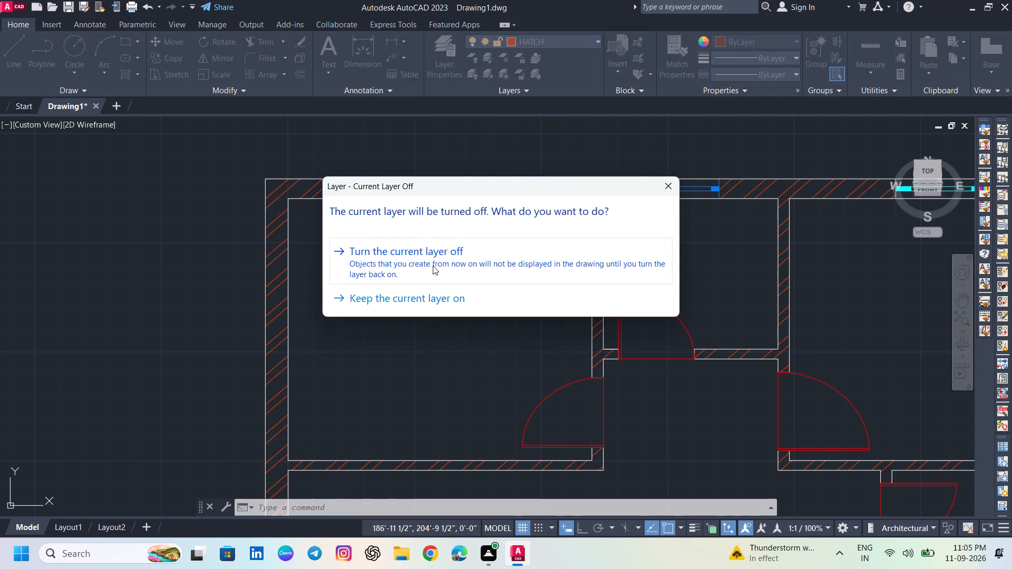
Confirm turning off the current HATCH layer.
left_click(433, 266)
Select the outer and inner wall lines throughout the floor plan, leaving out doors, windows and staircase, and move them to the WALL layer.
left_click(310, 172)
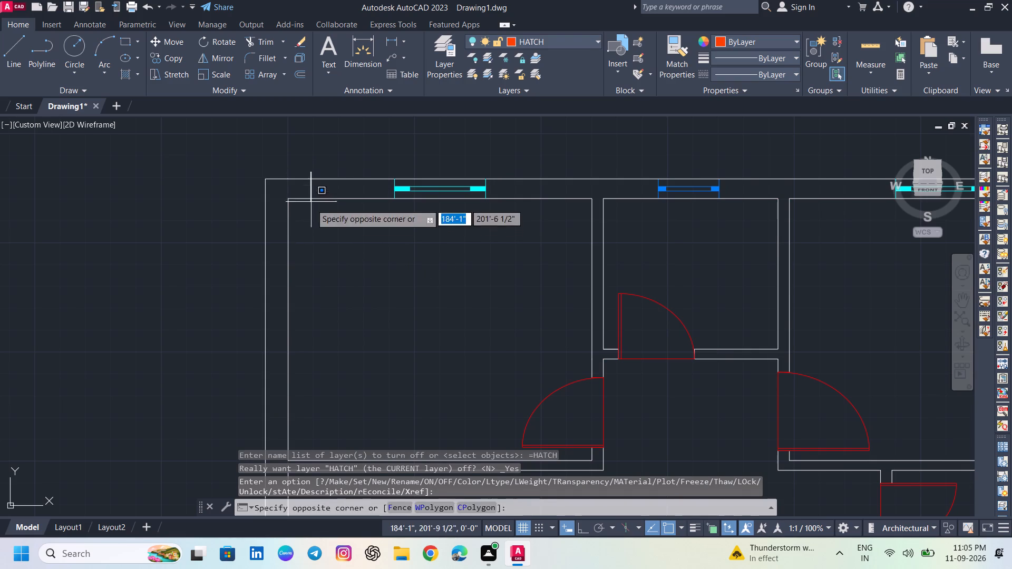
left_click(311, 211)
left_click_drag(326, 154, 324, 159)
left_click(279, 224)
scroll(332, 235, "down", 1)
middle_click_drag(326, 248, 321, 173)
left_click(332, 195)
left_click(264, 240)
middle_click_drag(321, 278, 323, 185)
left_click_drag(348, 166, 342, 185)
left_click(287, 254)
scroll(307, 249, "down", 1)
middle_click_drag(327, 262, 334, 145)
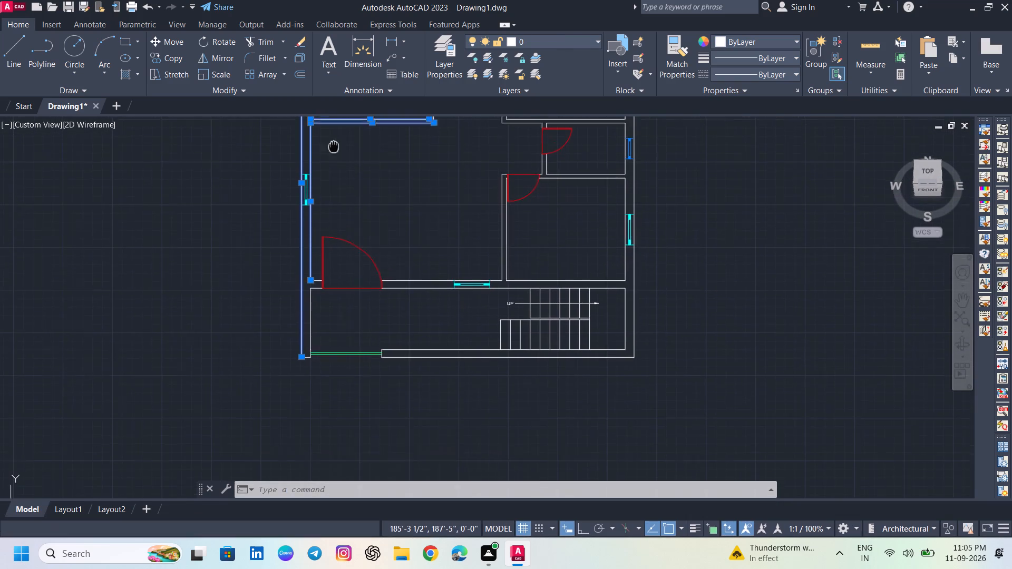
scroll(352, 305, "up", 2)
left_click_drag(314, 311, 295, 313)
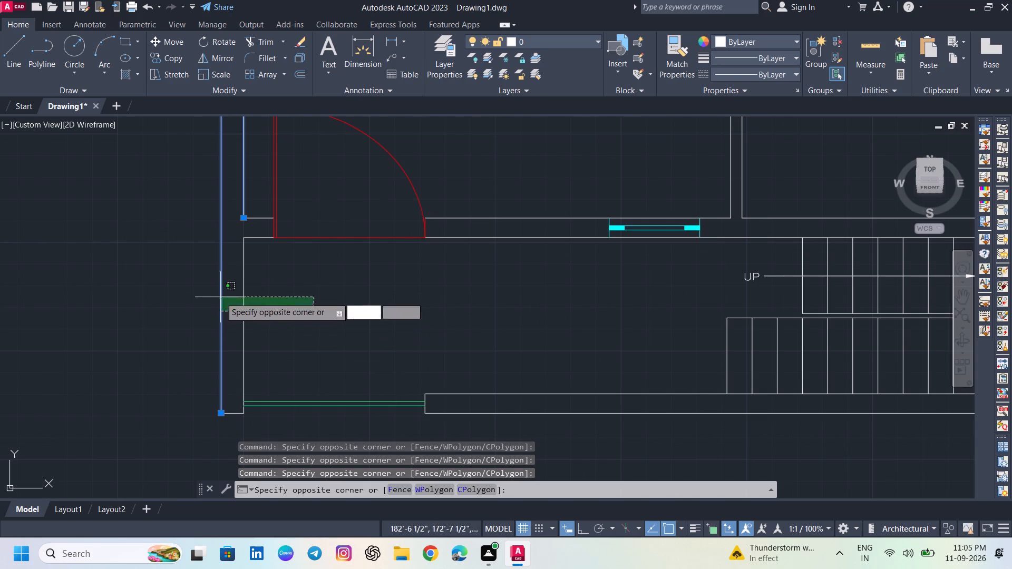
left_click(212, 261)
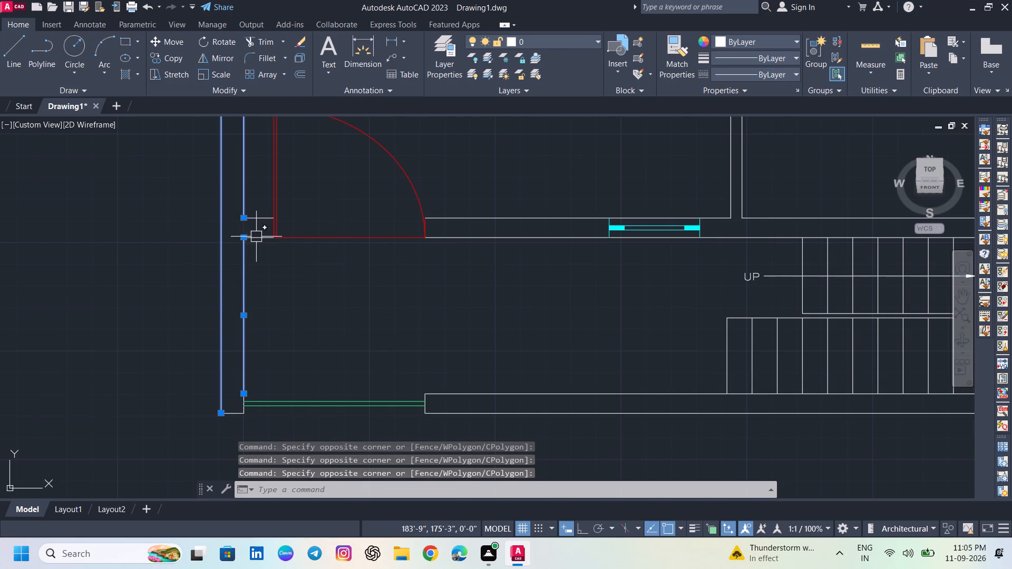
left_click_drag(255, 207, 258, 216)
left_click(263, 252)
left_click_drag(264, 219, 262, 227)
left_click(257, 248)
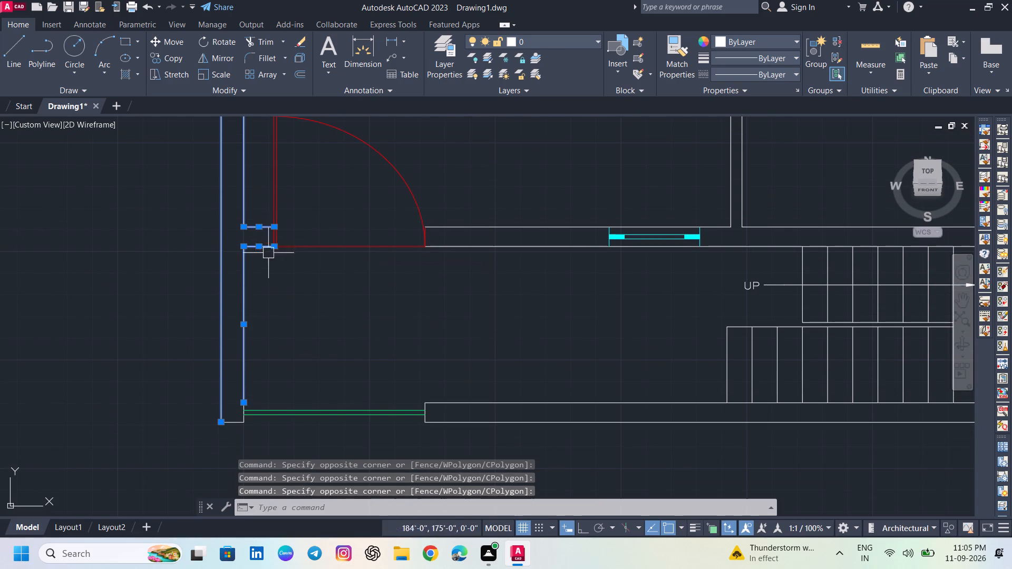
left_click_drag(498, 203, 499, 226)
left_click(474, 298)
middle_click_drag(474, 301, 334, 307)
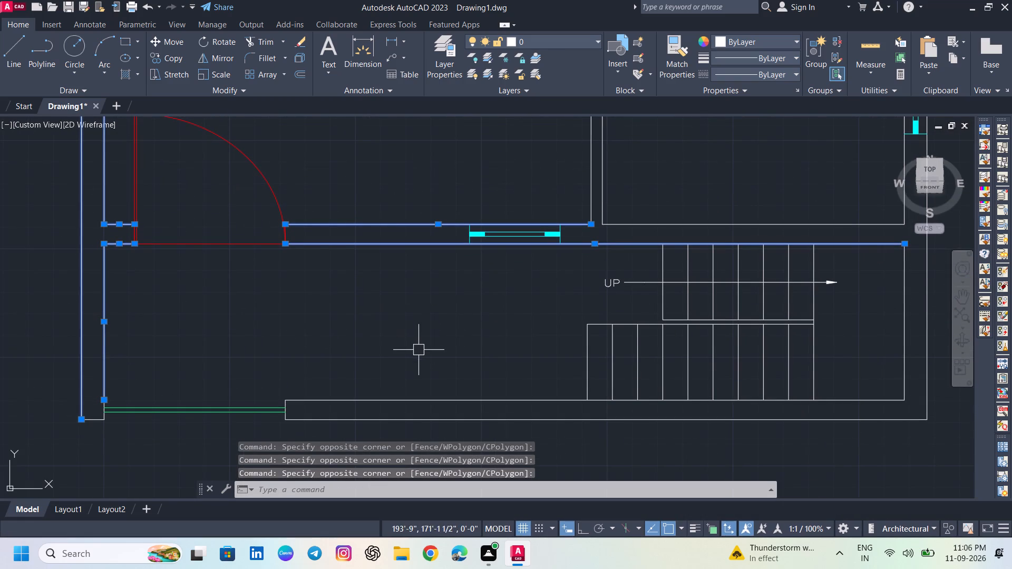
left_click(419, 350)
left_click(406, 426)
middle_click_drag(426, 427, 357, 347)
middle_click_drag(680, 331, 571, 435)
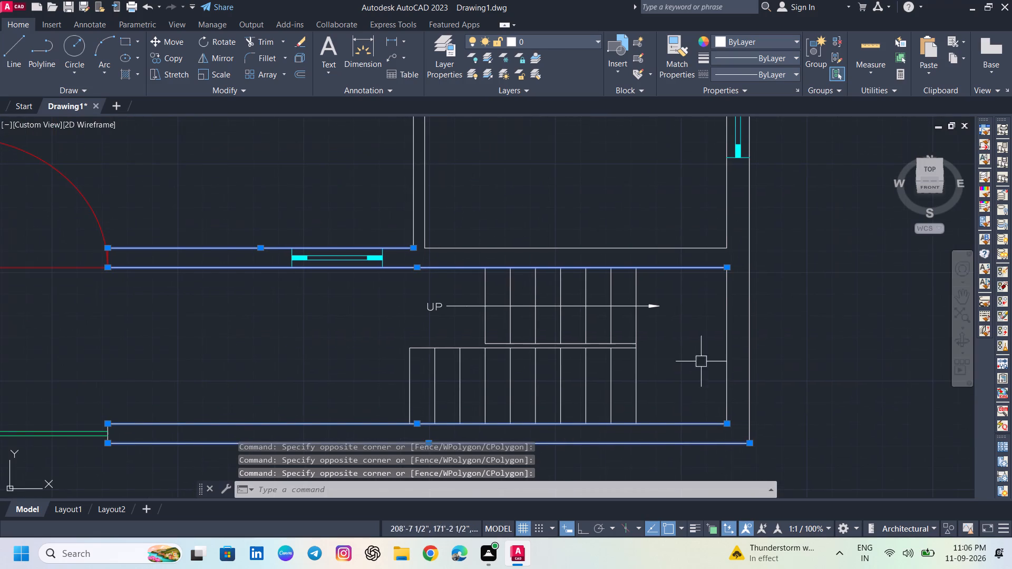
left_click(760, 323)
left_click(713, 345)
middle_click_drag(713, 318, 713, 316)
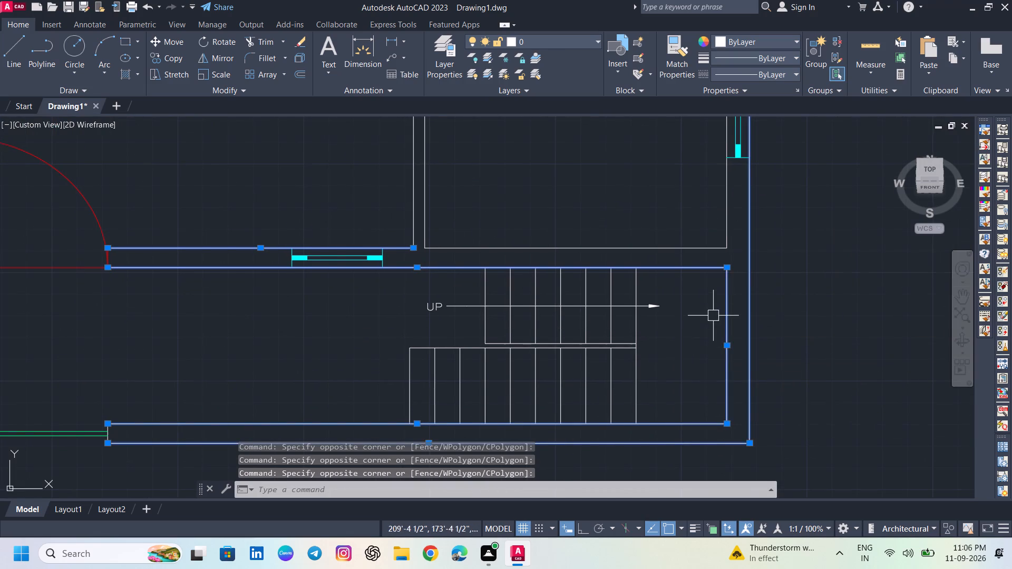
middle_click_drag(713, 316, 708, 427)
left_click_drag(727, 322, 713, 338)
left_click(674, 368)
middle_click_drag(626, 298, 630, 389)
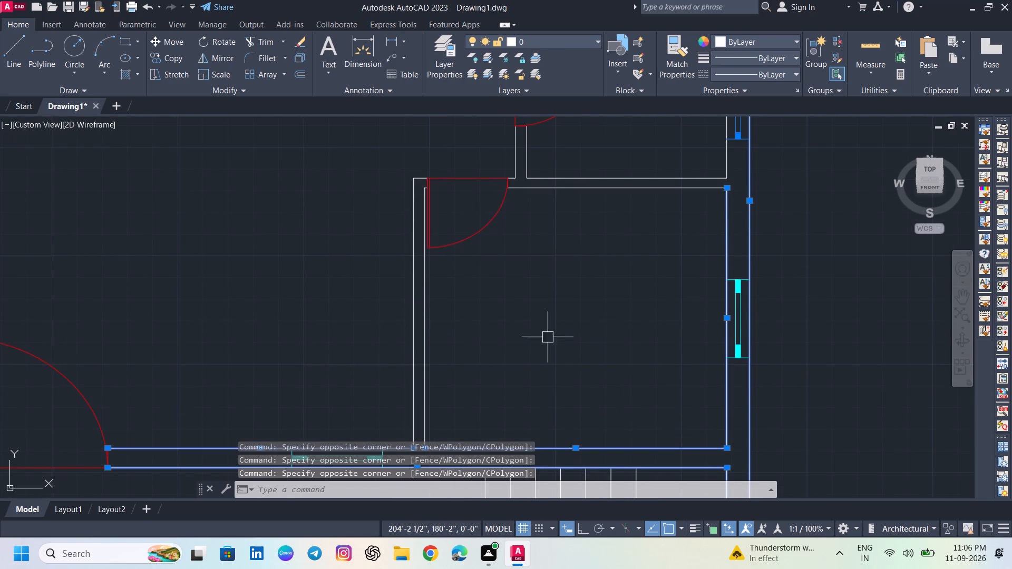
left_click_drag(485, 337, 407, 346)
left_click(369, 347)
middle_click_drag(485, 284, 483, 384)
scroll(404, 321, "up", 2)
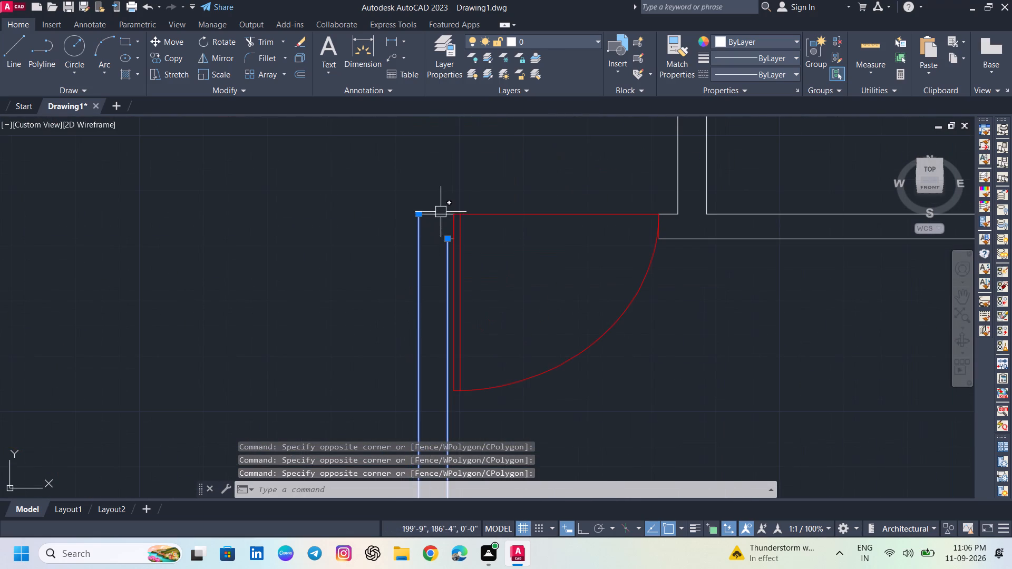
left_click(441, 212)
middle_click_drag(704, 237, 536, 372)
left_click_drag(584, 280, 575, 280)
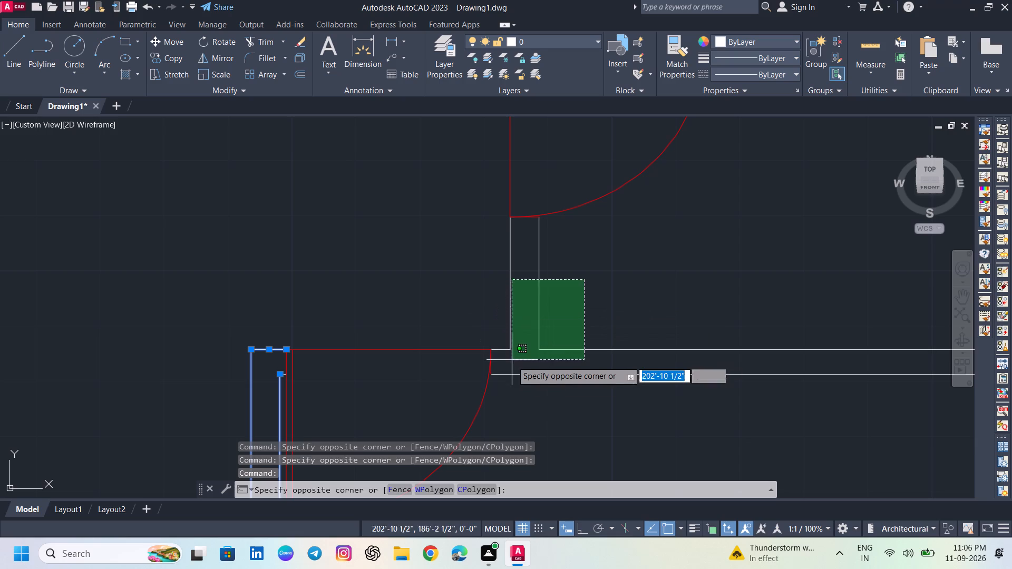
left_click(502, 395)
scroll(561, 354, "down", 3)
middle_click_drag(582, 325, 575, 415)
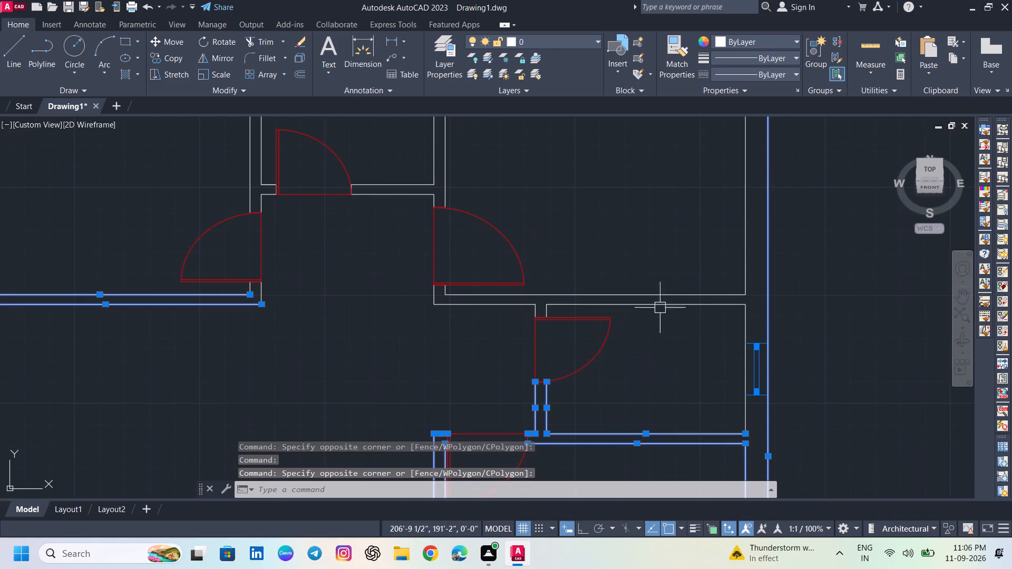
left_click_drag(707, 264, 707, 289)
left_click(686, 364)
scroll(742, 344, "up", 2)
left_click(751, 321)
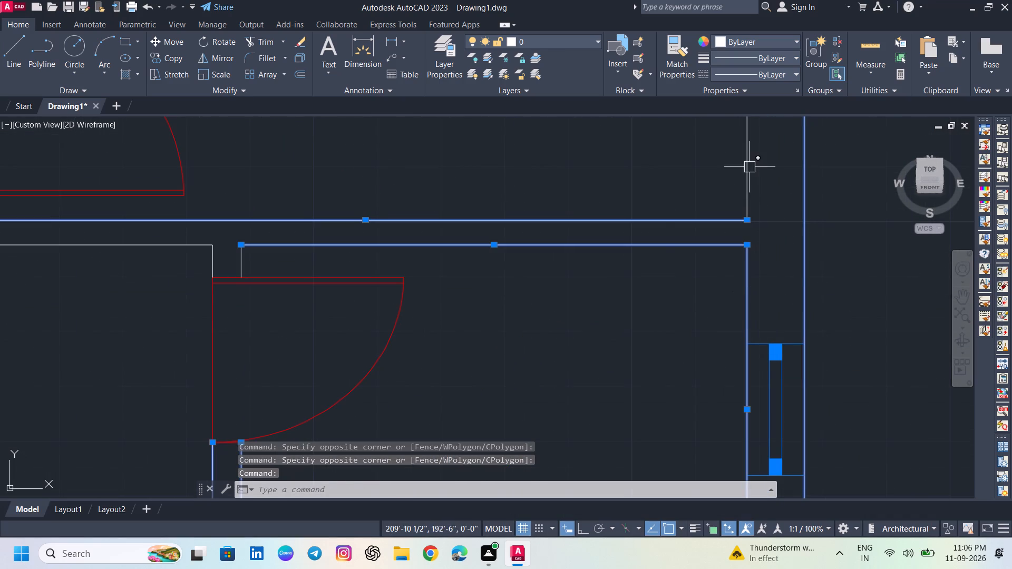
left_click(750, 167)
left_click(270, 264)
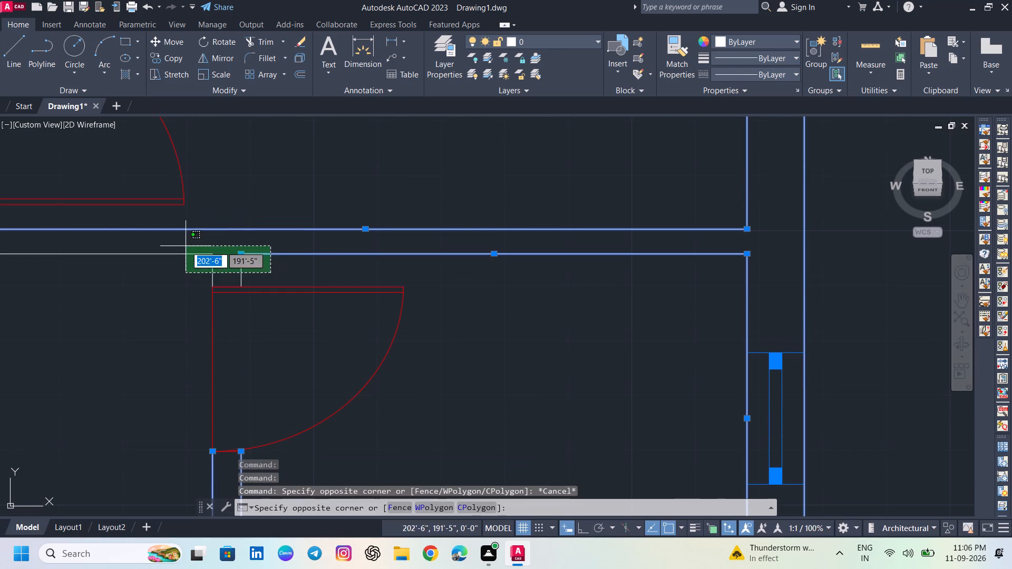
left_click(184, 246)
scroll(187, 249, "down", 2)
middle_click_drag(217, 252, 272, 375)
scroll(134, 366, "up", 3)
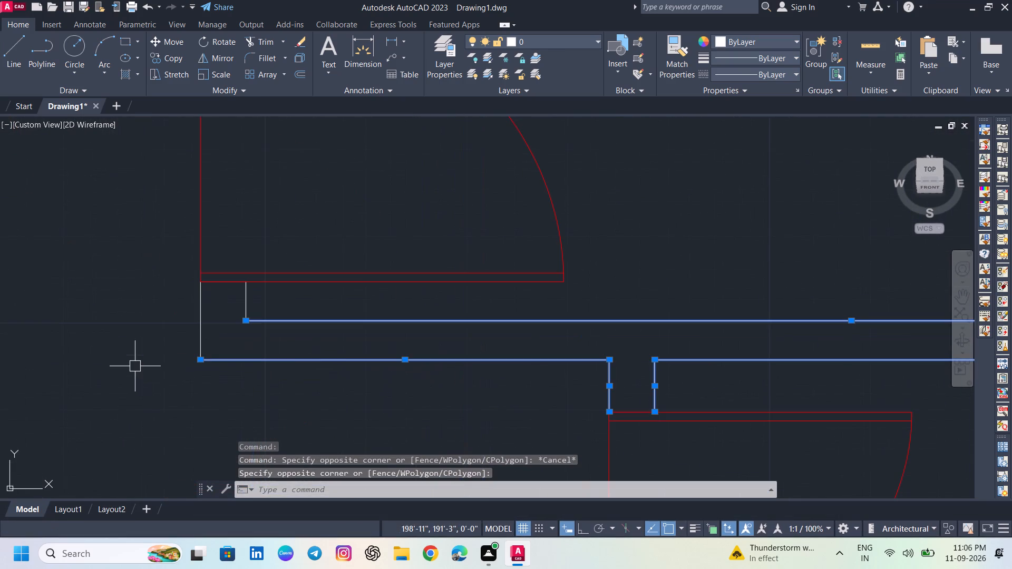
left_click(151, 341)
left_click(240, 323)
left_click_drag(265, 308, 257, 308)
left_click(163, 316)
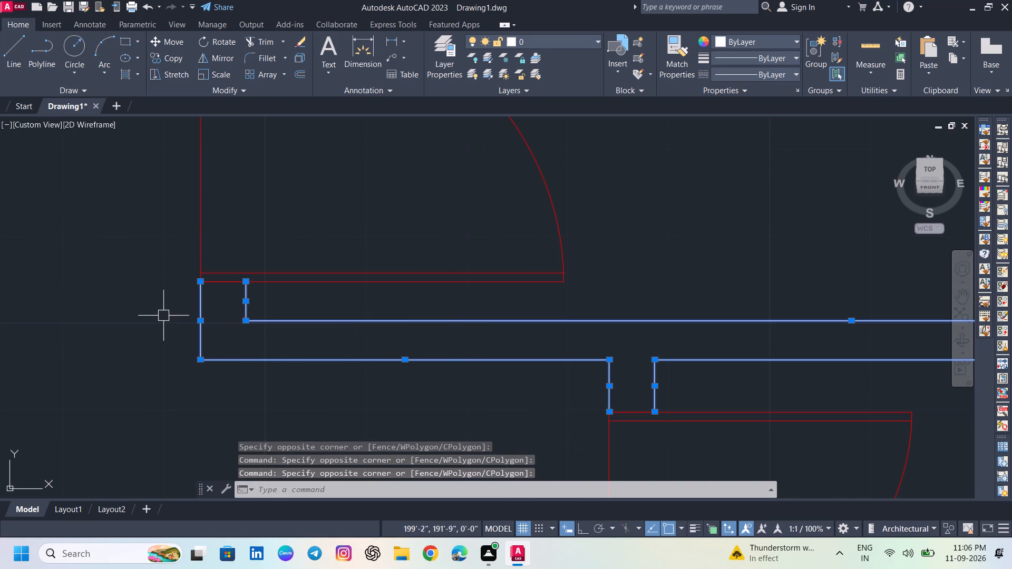
middle_click_drag(183, 321, 210, 467)
scroll(211, 340, "down", 3)
middle_click_drag(219, 312, 236, 384)
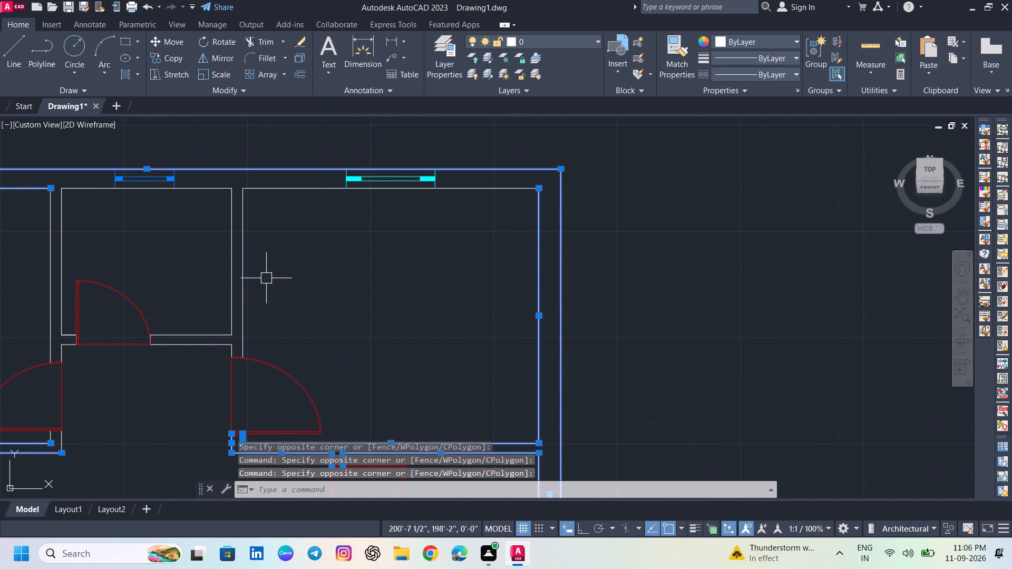
left_click(263, 281)
left_click(198, 353)
middle_click_drag(194, 343, 196, 343)
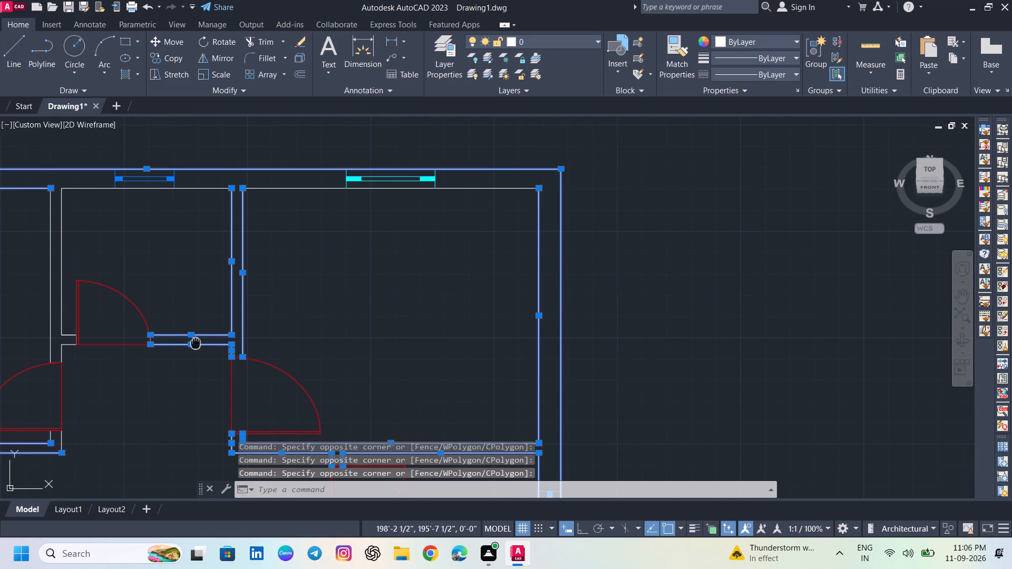
middle_click_drag(196, 343, 342, 345)
left_click(260, 239)
left_click(154, 254)
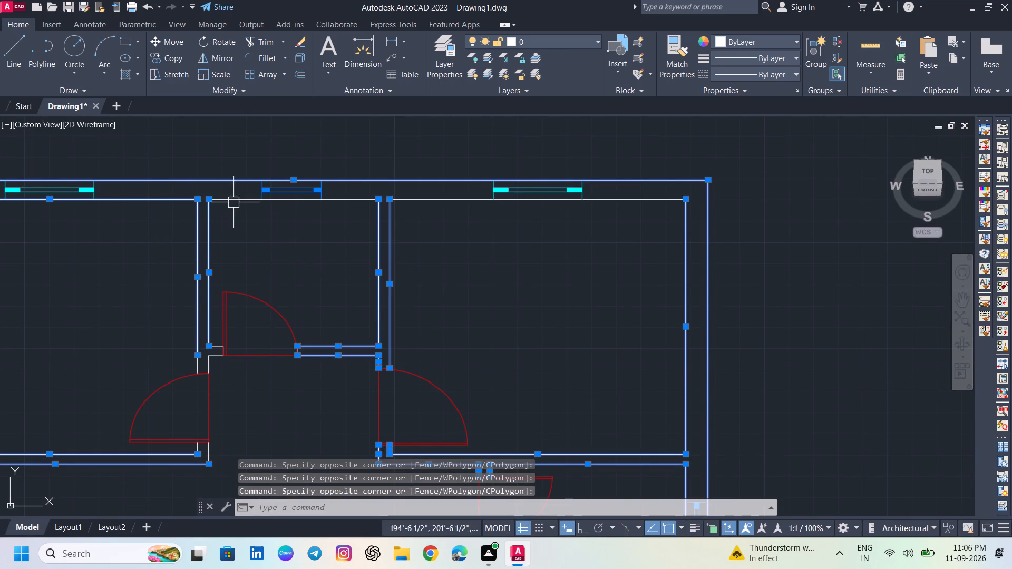
left_click(234, 202)
left_click(428, 199)
scroll(432, 219, "down", 1)
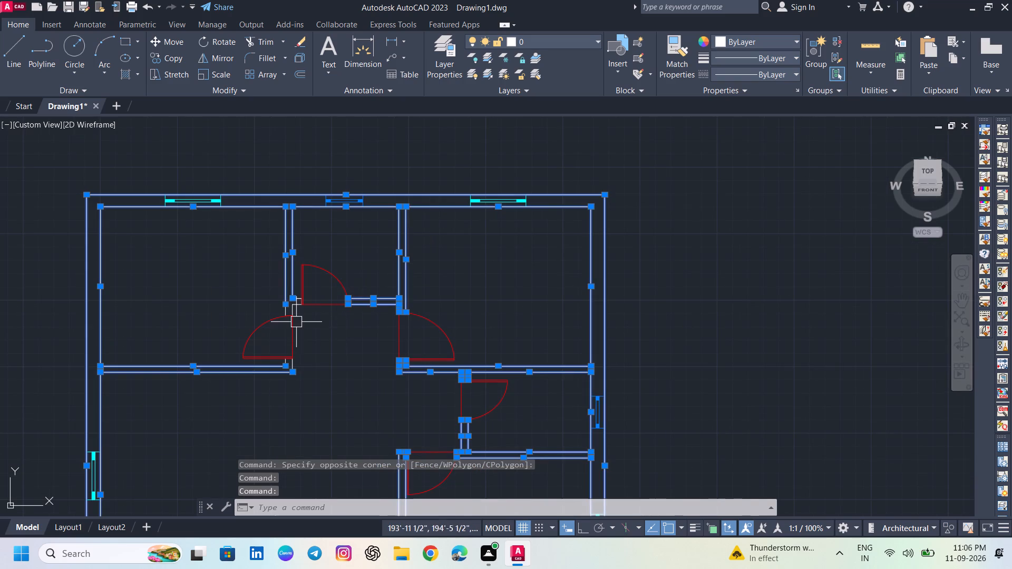
scroll(295, 322, "up", 3)
left_click_drag(305, 225, 293, 289)
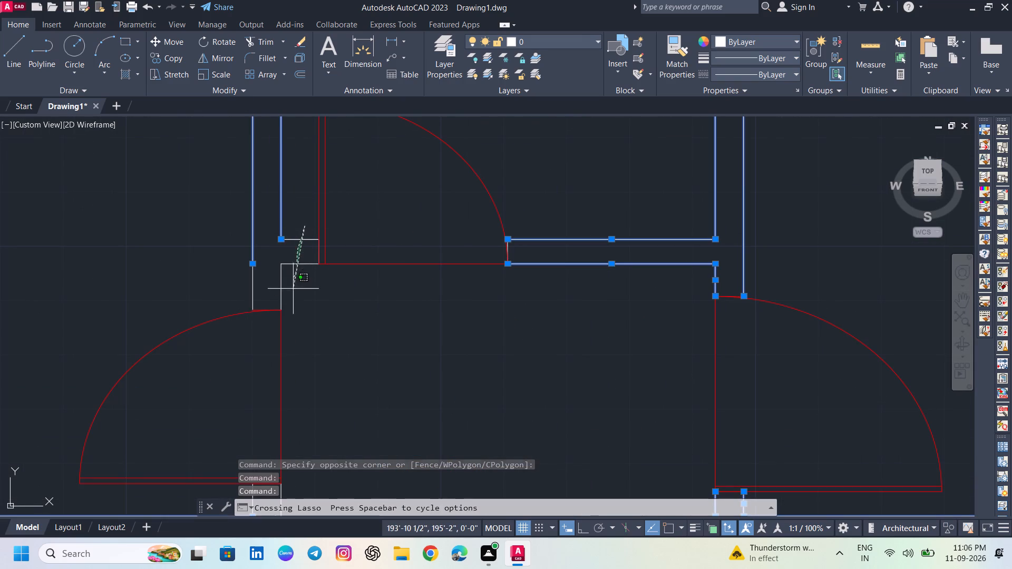
left_click_drag(293, 289, 246, 291)
scroll(314, 290, "down", 1)
middle_click_drag(299, 374, 309, 336)
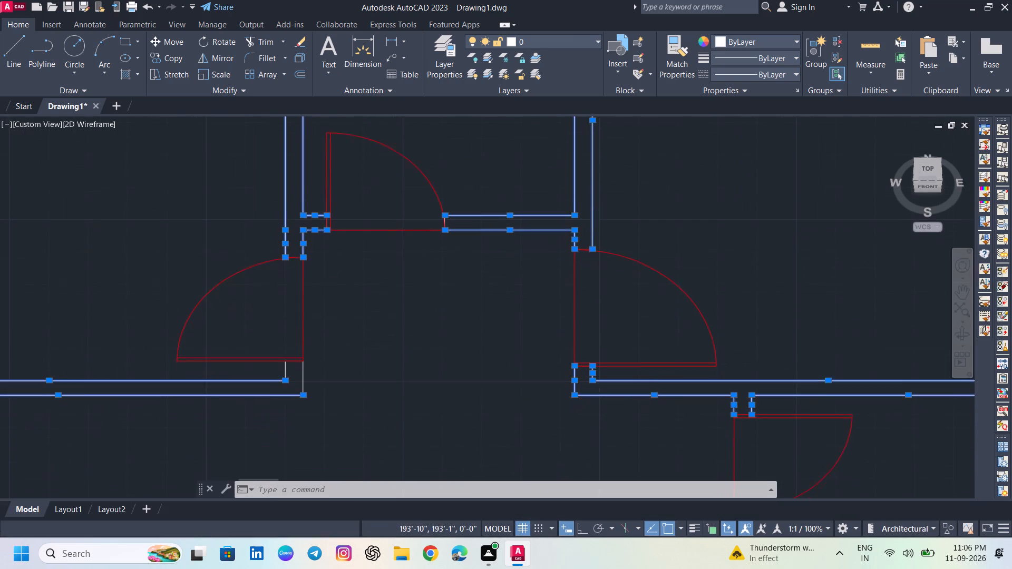
scroll(296, 399, "up", 3)
left_click_drag(343, 336, 187, 335)
scroll(187, 335, "down", 4)
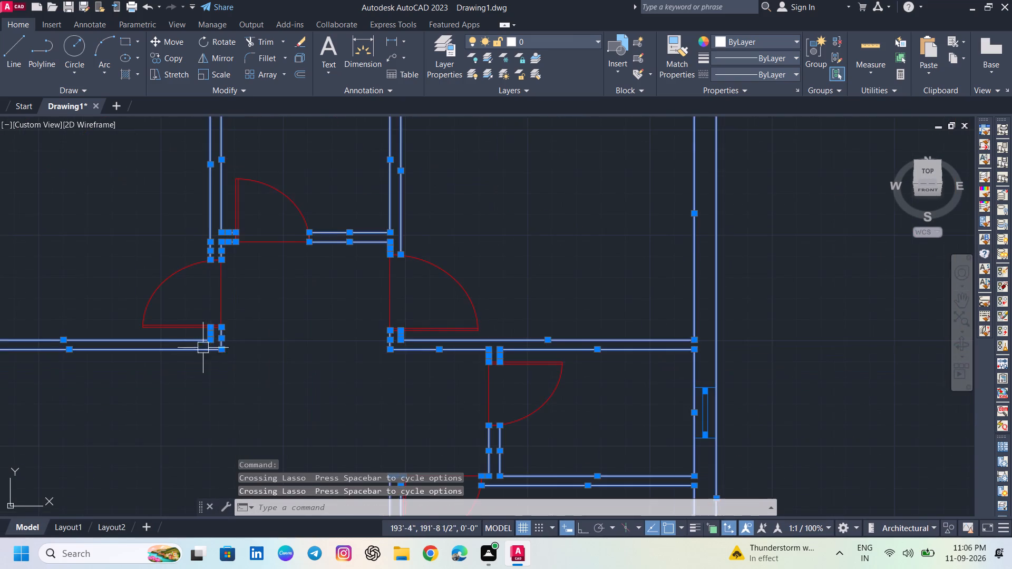
middle_click_drag(197, 358, 518, 361)
scroll(431, 360, "down", 2)
scroll(492, 374, "down", 2)
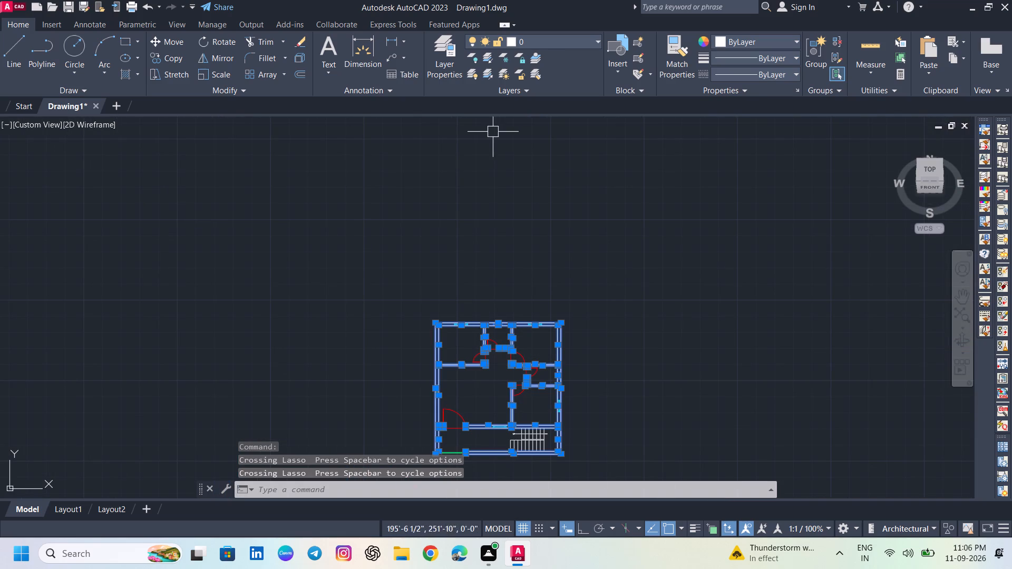
middle_click_drag(503, 369, 474, 303)
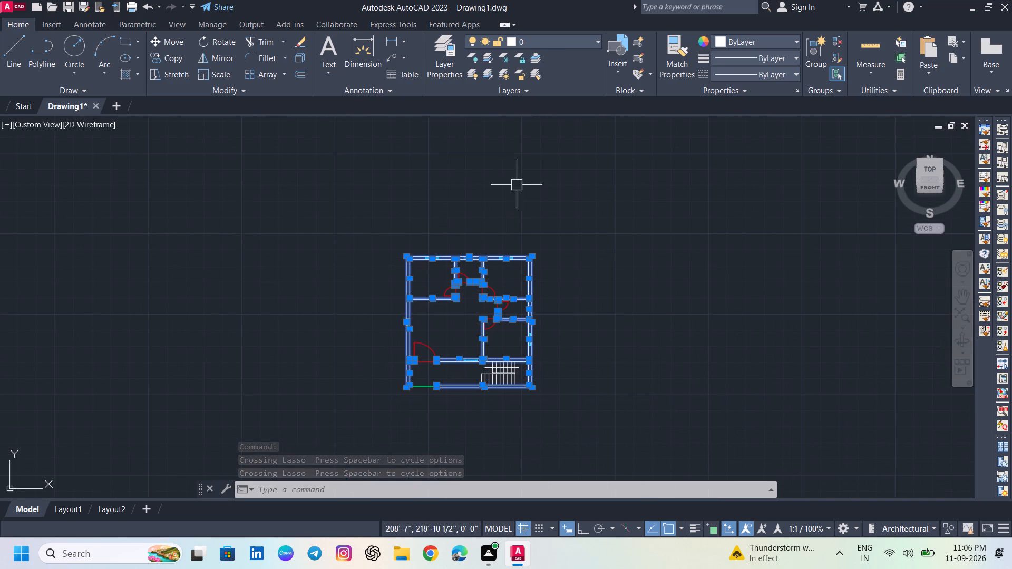
left_click(557, 36)
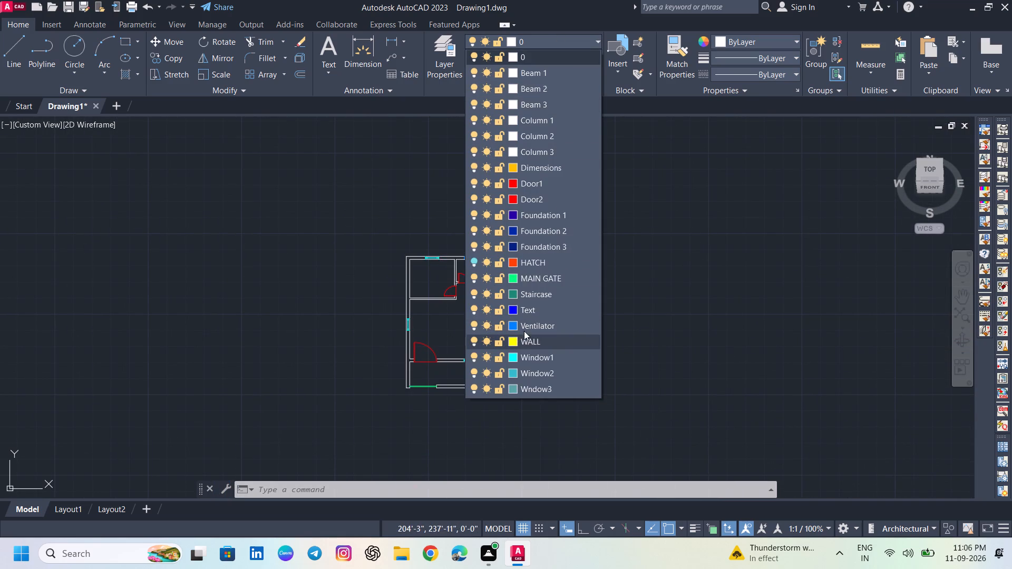
left_click(530, 340)
key("Escape")
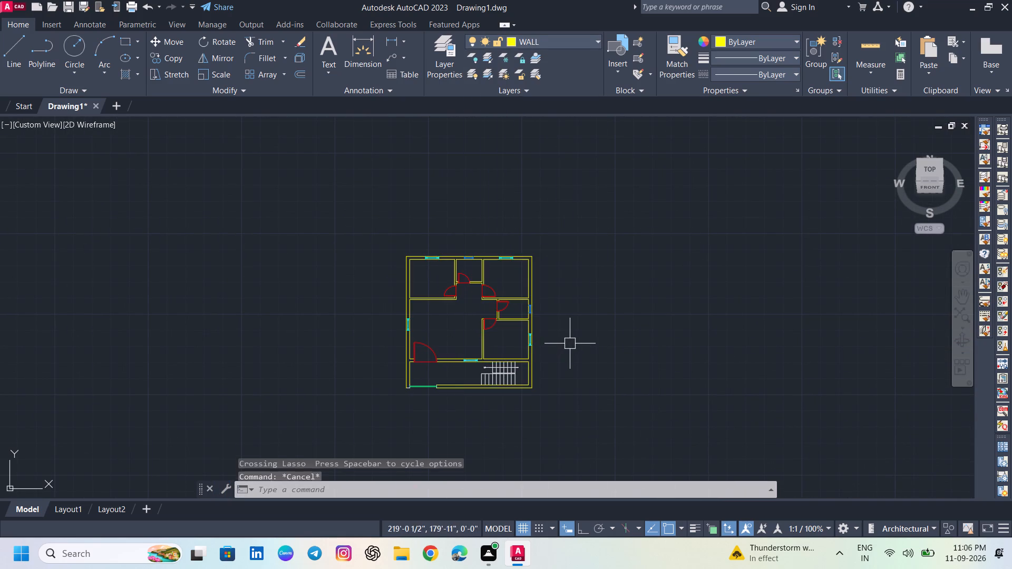
Turn the HATCH layer back on.
scroll(546, 361, "up", 2)
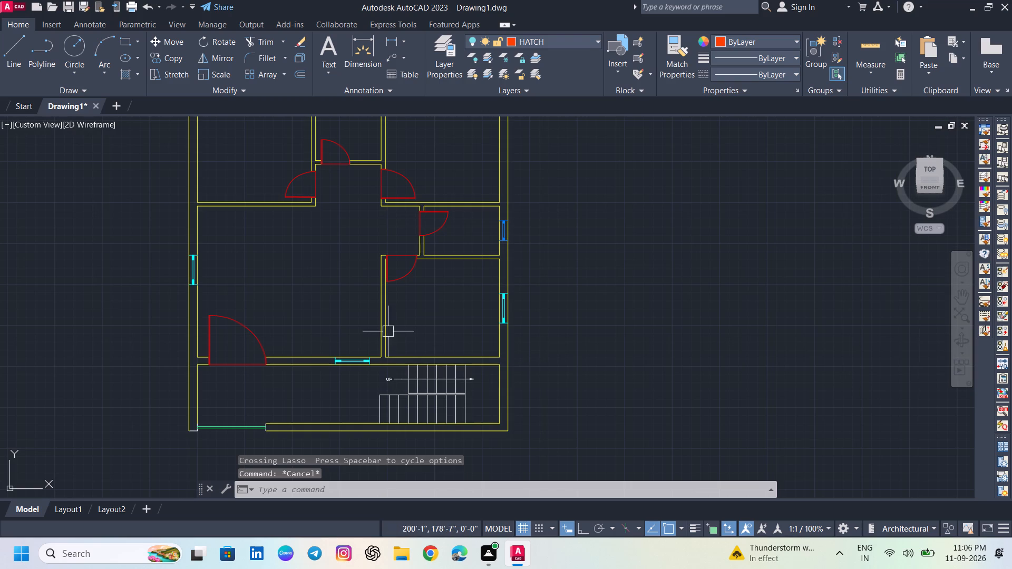
middle_click_drag(385, 330, 431, 379)
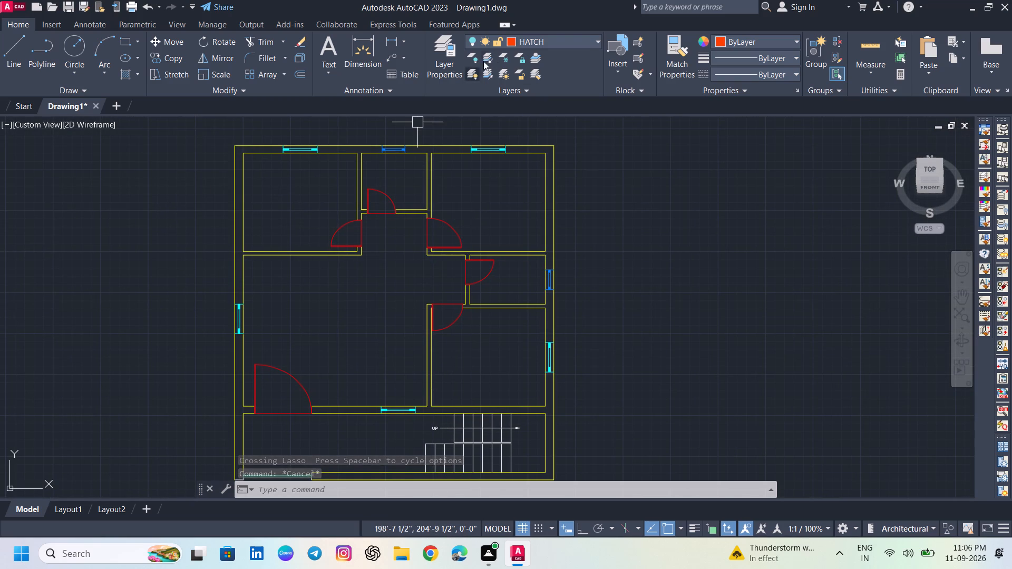
left_click(472, 42)
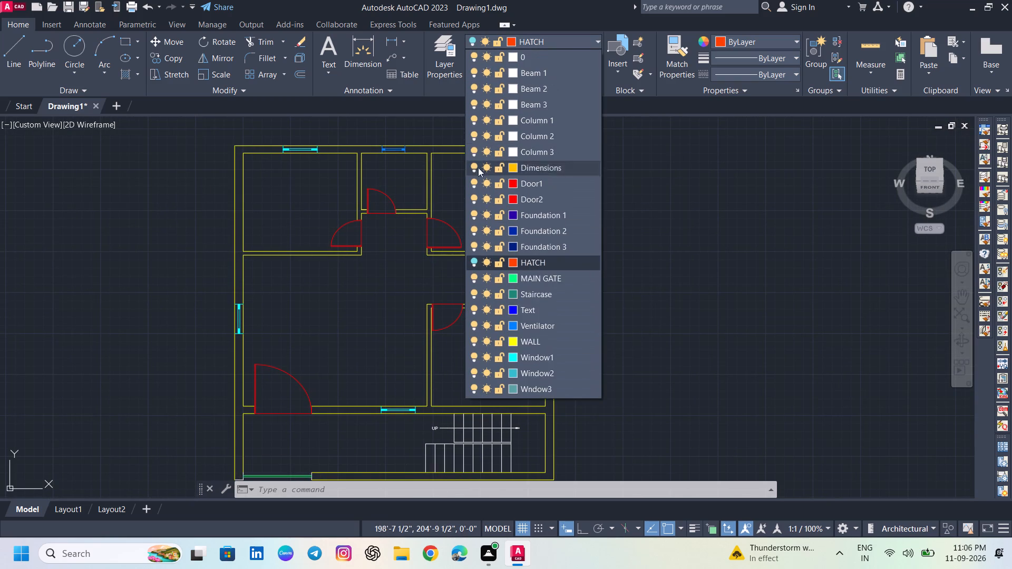
left_click(475, 259)
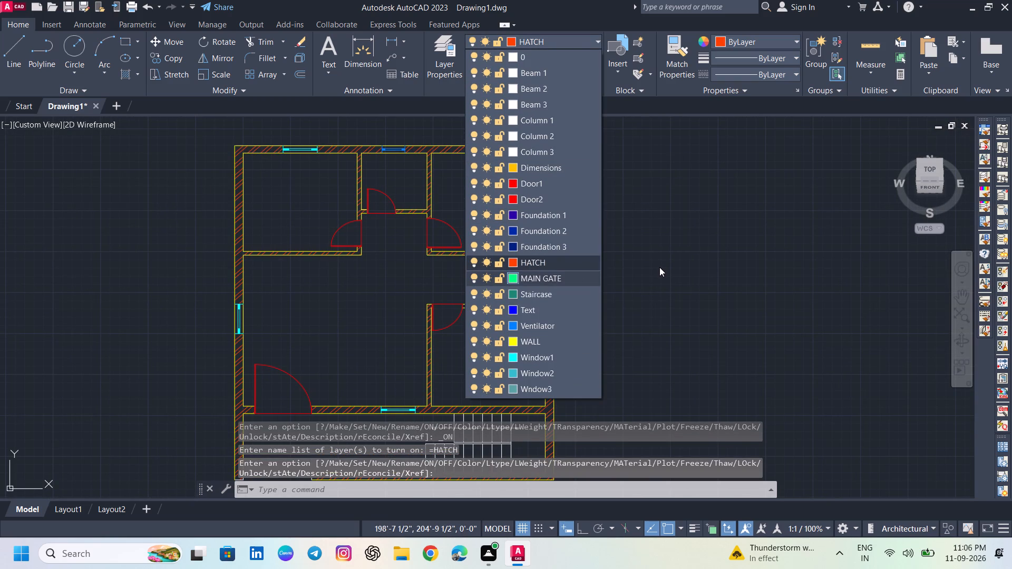
key("Escape")
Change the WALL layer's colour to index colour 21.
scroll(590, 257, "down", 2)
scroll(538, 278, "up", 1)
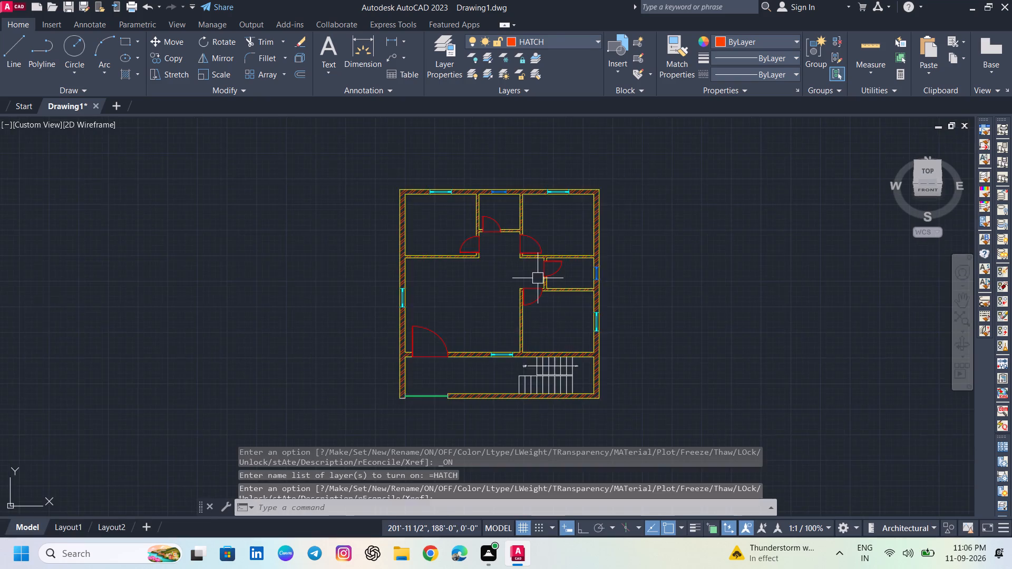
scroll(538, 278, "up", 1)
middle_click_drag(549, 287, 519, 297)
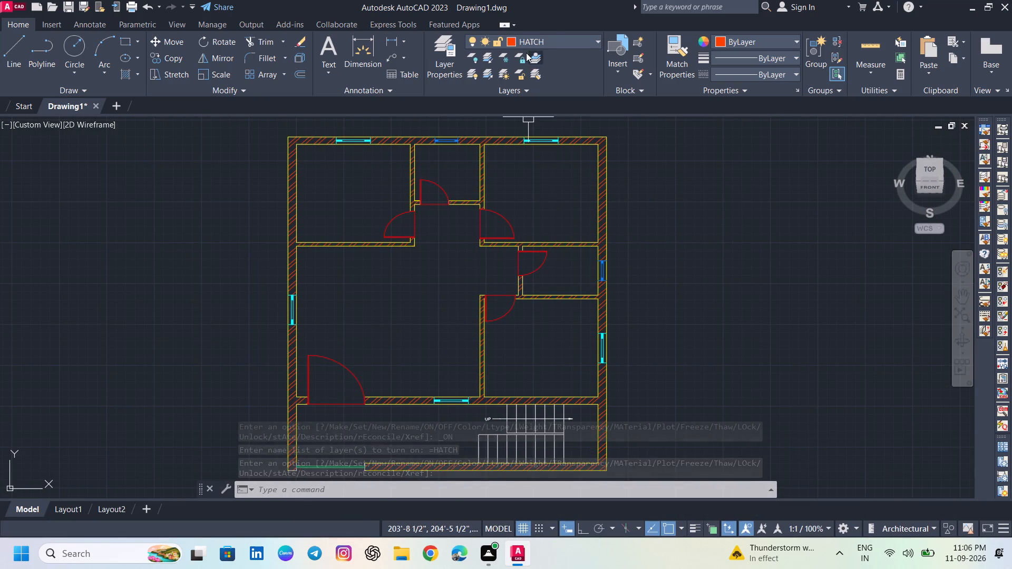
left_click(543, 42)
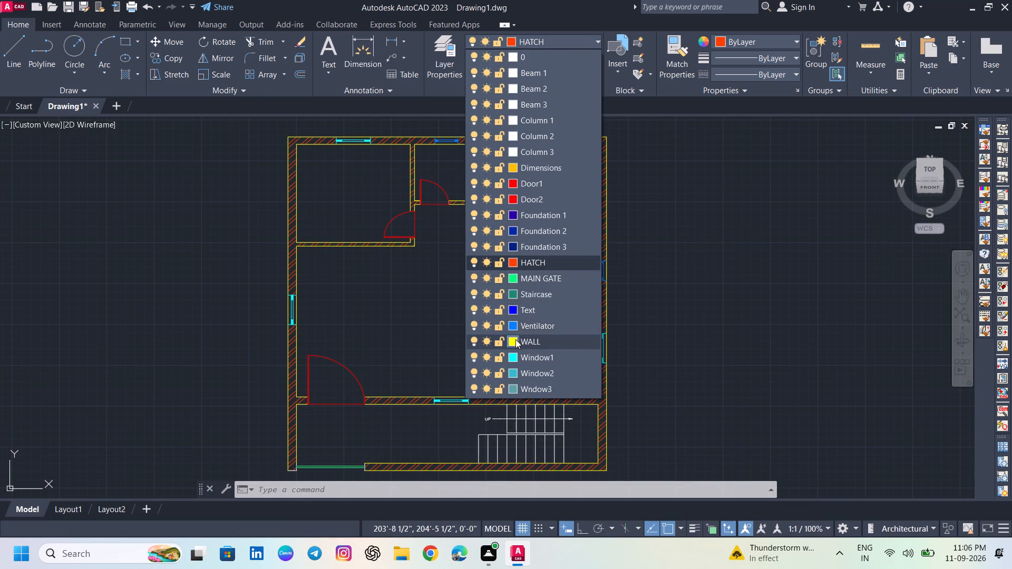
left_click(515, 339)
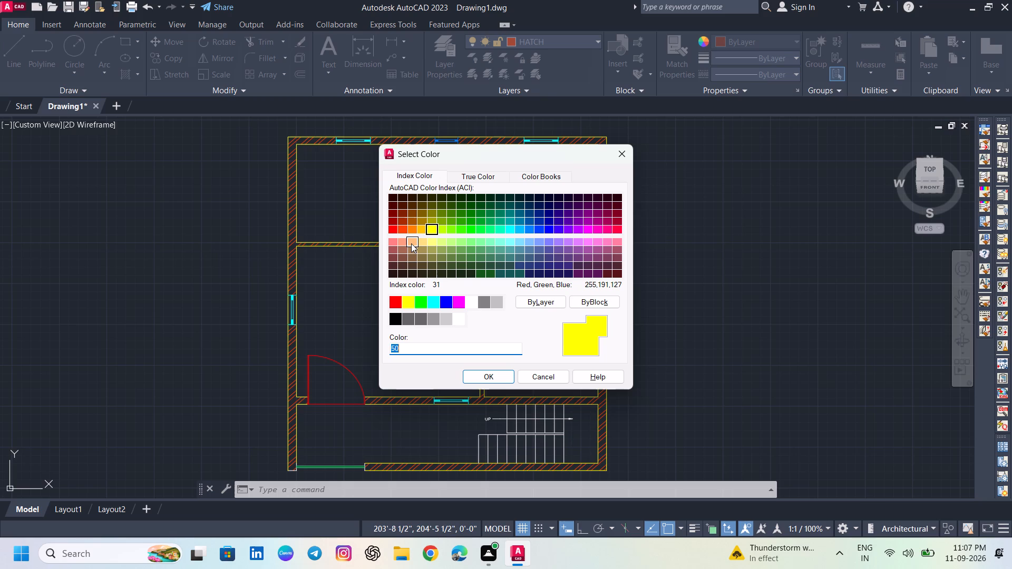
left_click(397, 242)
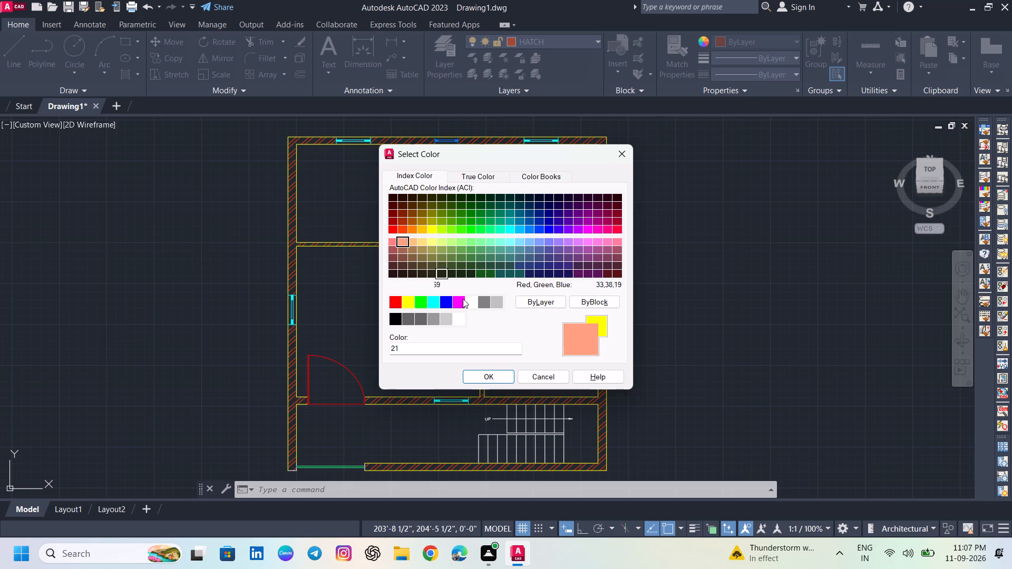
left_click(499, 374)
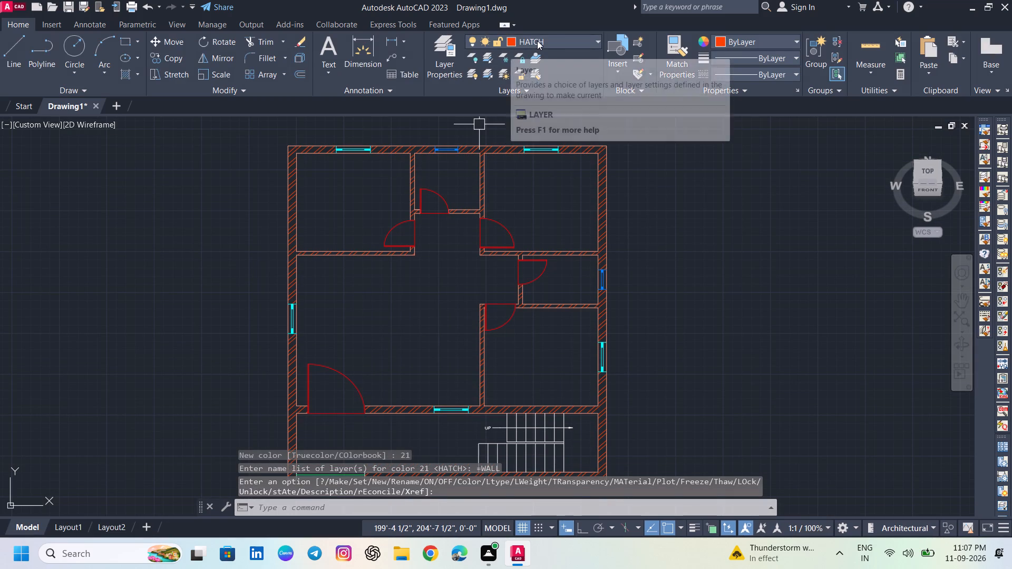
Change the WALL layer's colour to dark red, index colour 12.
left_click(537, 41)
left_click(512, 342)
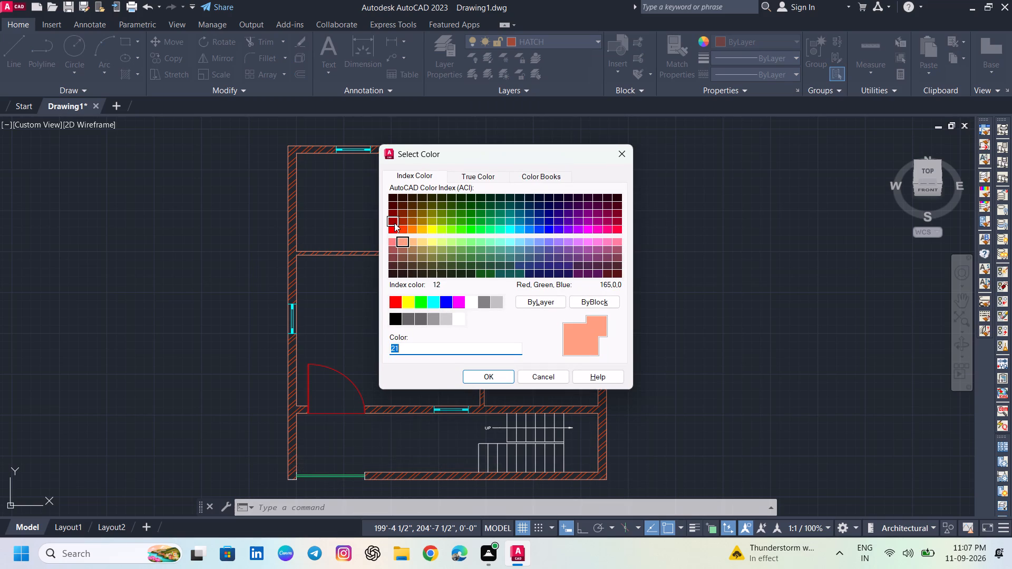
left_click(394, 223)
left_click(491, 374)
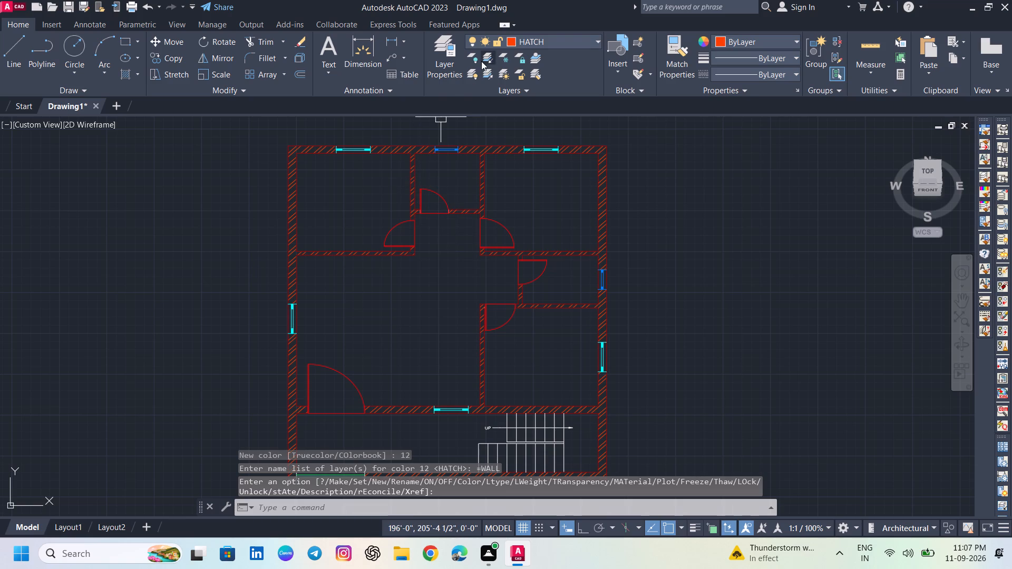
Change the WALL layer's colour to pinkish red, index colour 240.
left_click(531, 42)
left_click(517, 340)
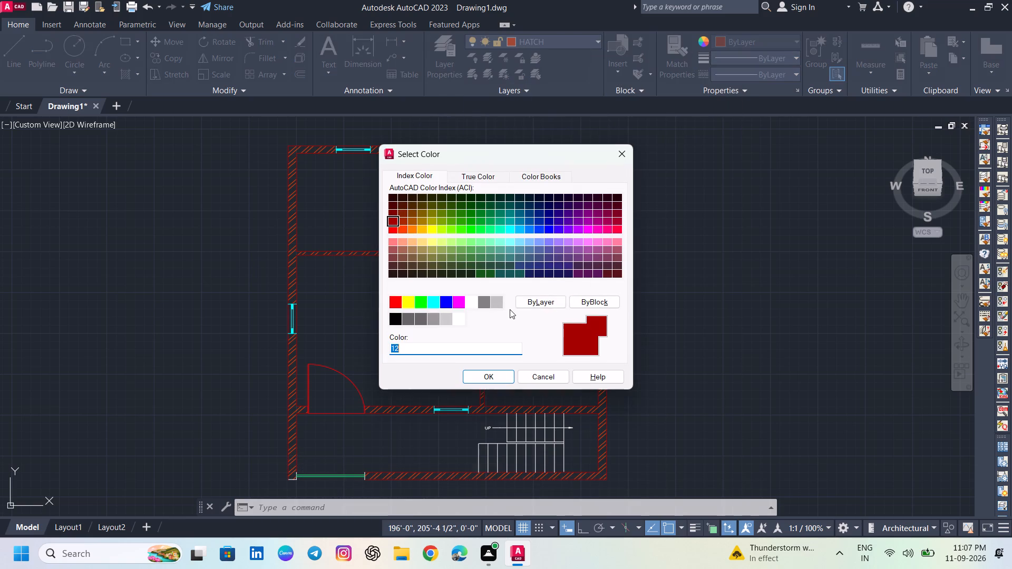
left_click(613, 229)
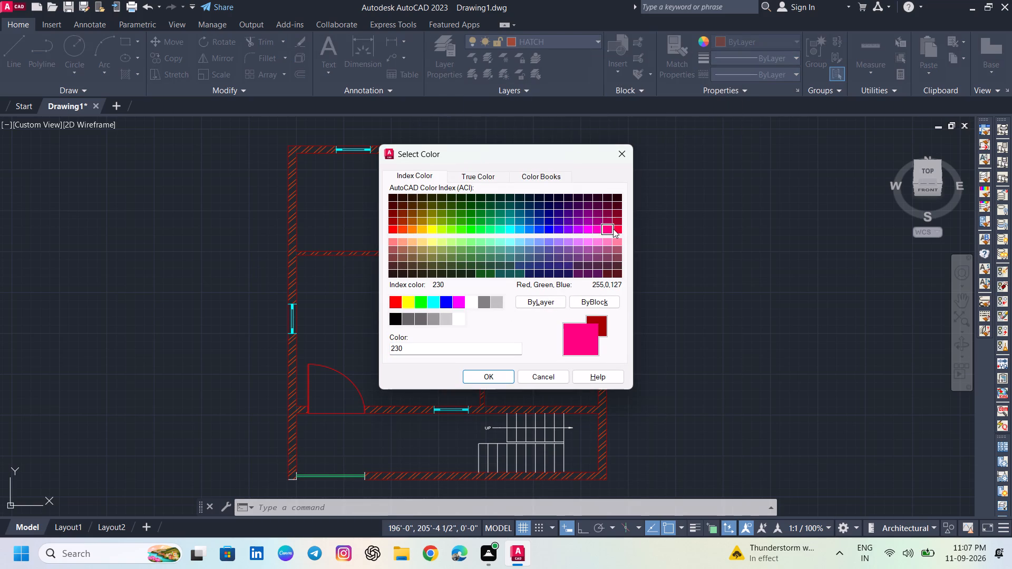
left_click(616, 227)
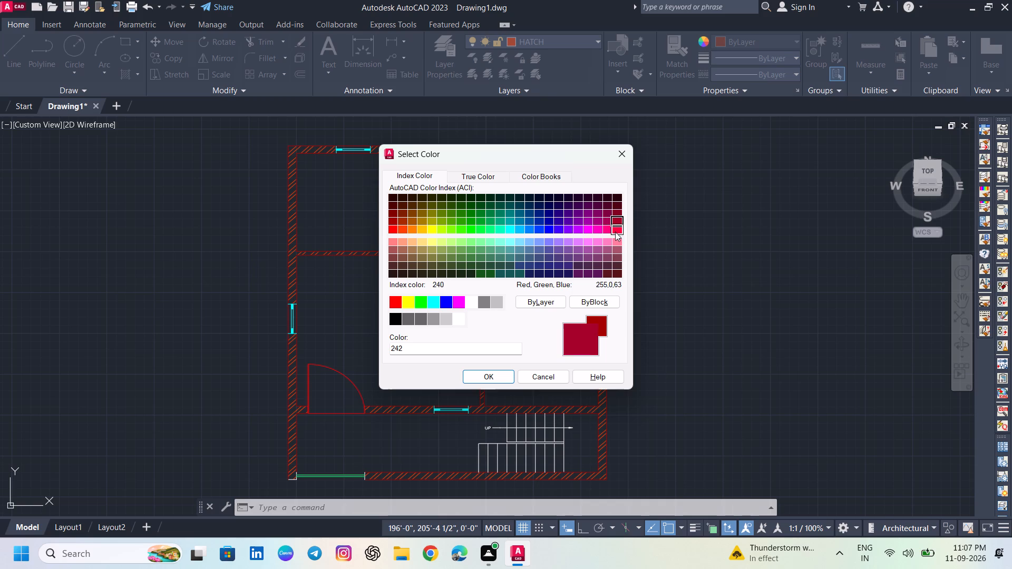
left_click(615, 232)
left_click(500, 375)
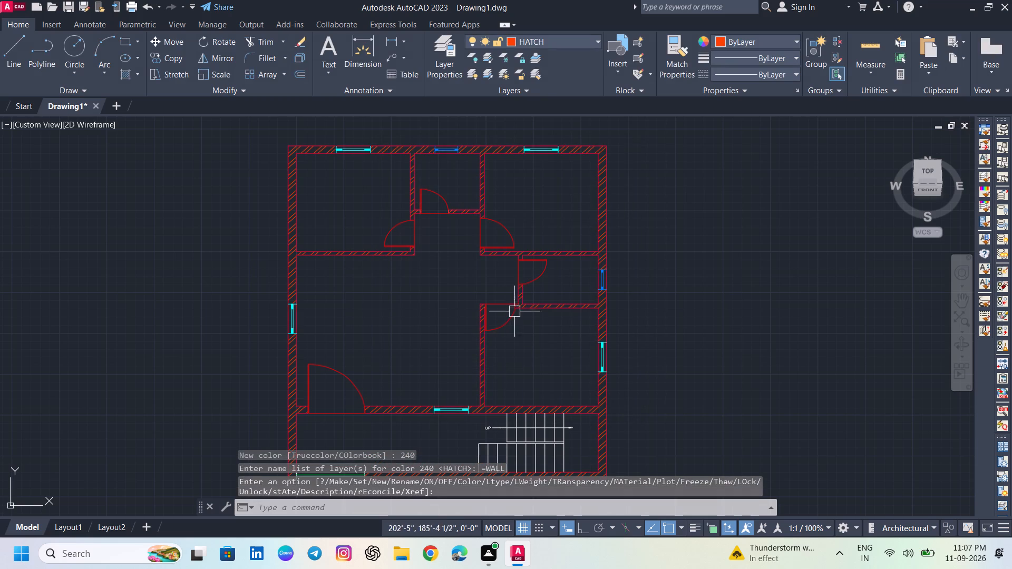
Change the WALL layer's colour to amber, index colour 40.
left_click(542, 42)
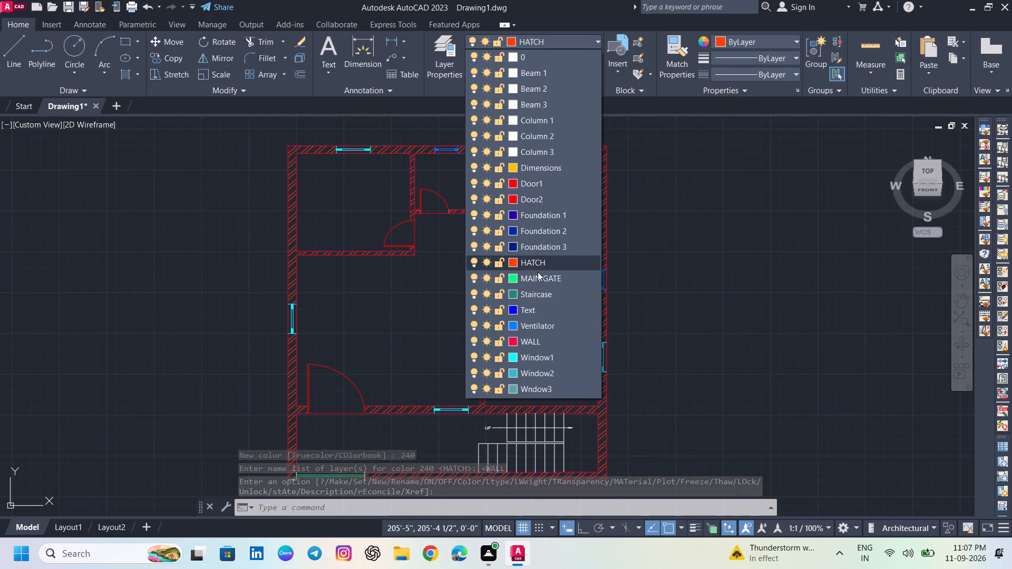
left_click(514, 340)
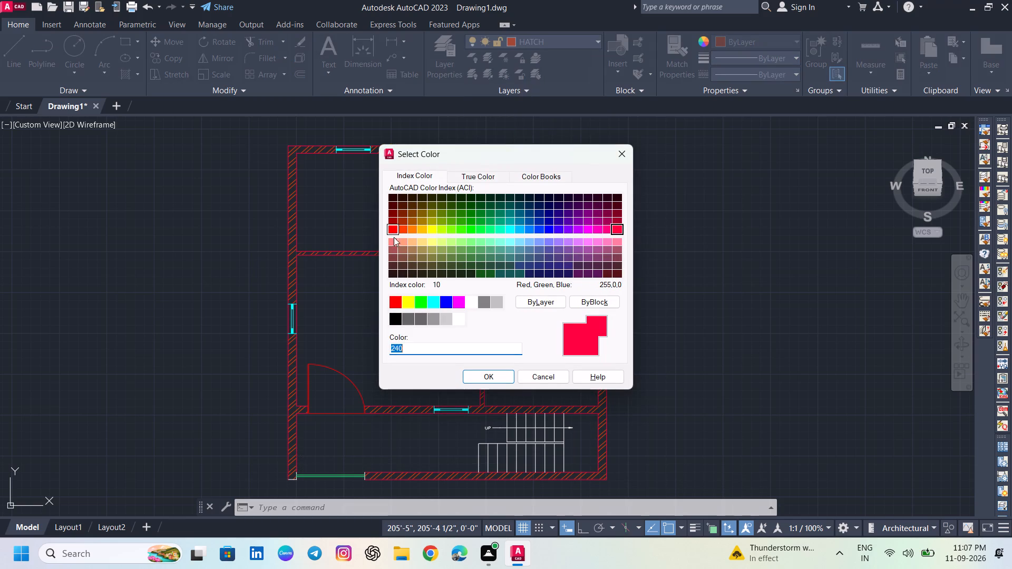
left_click(423, 230)
left_click(496, 375)
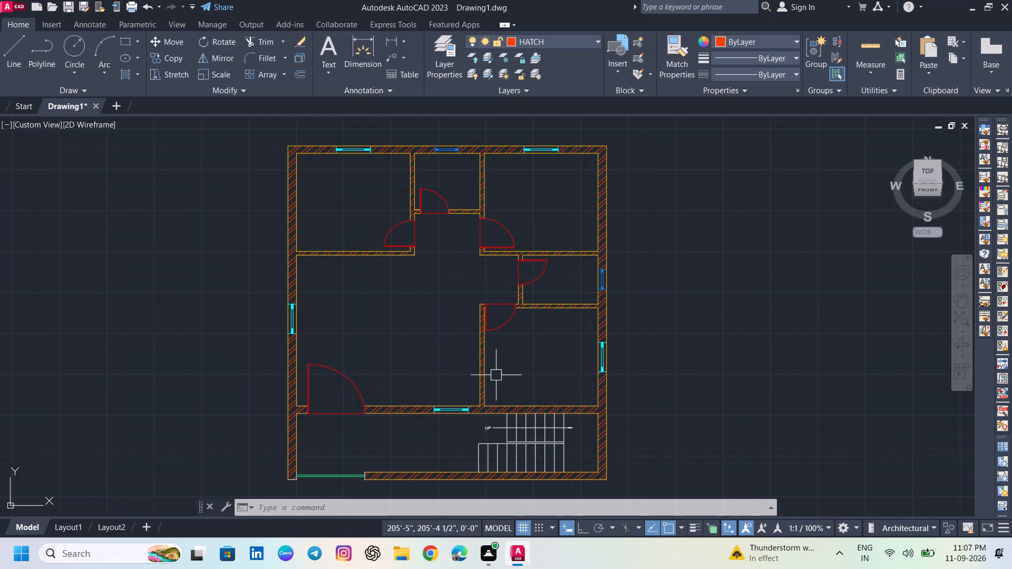
Make Staircase the current layer.
scroll(456, 347, "down", 1)
scroll(446, 357, "up", 2)
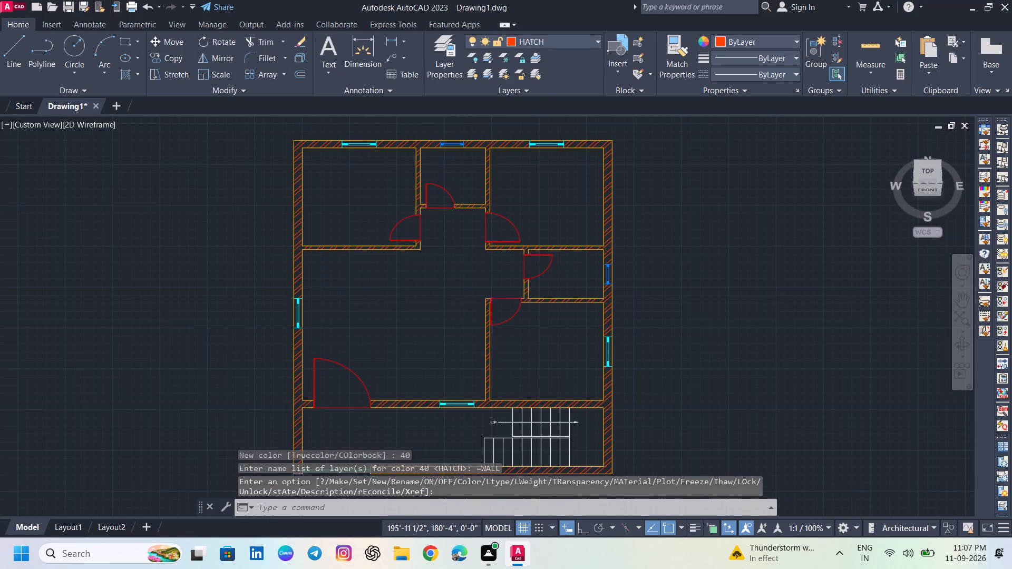
scroll(446, 357, "up", 1)
scroll(446, 357, "down", 3)
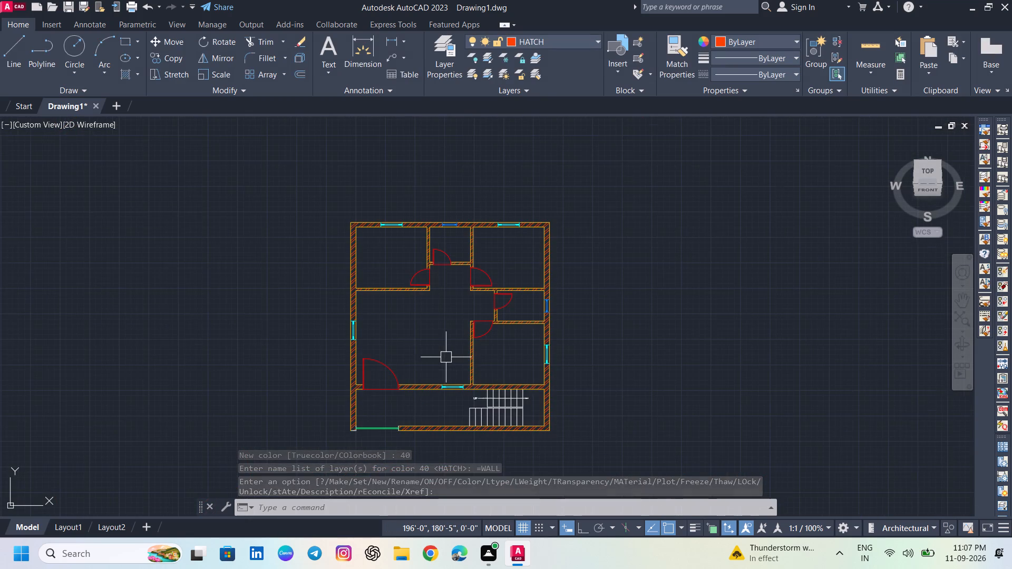
middle_click_drag(446, 357, 474, 315)
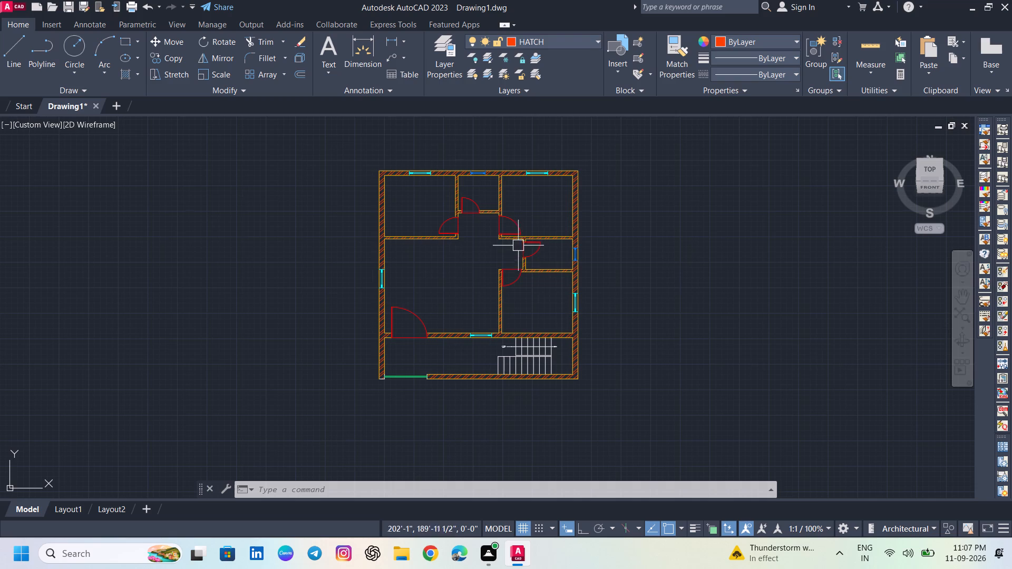
scroll(474, 260, "up", 1)
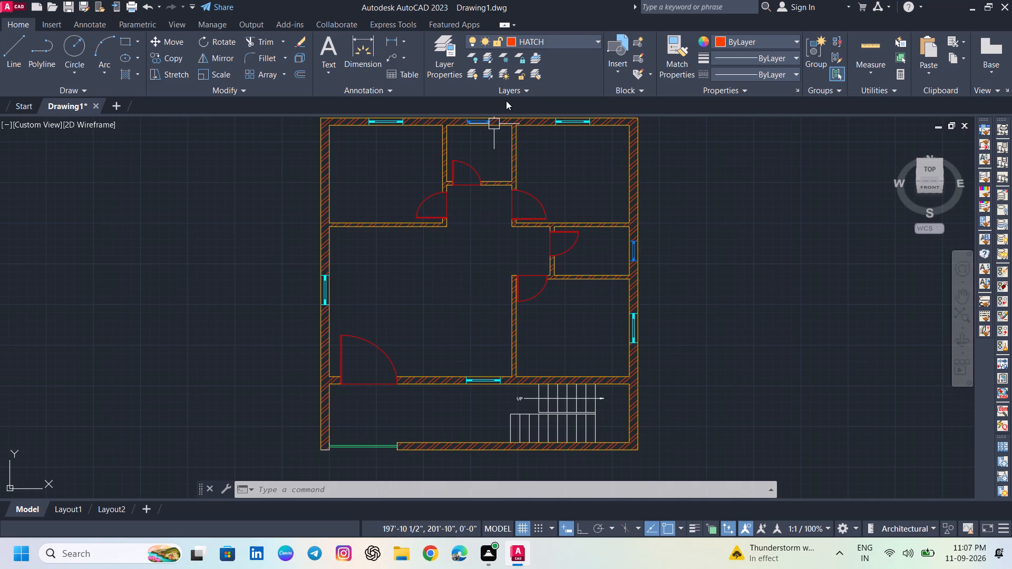
left_click(550, 44)
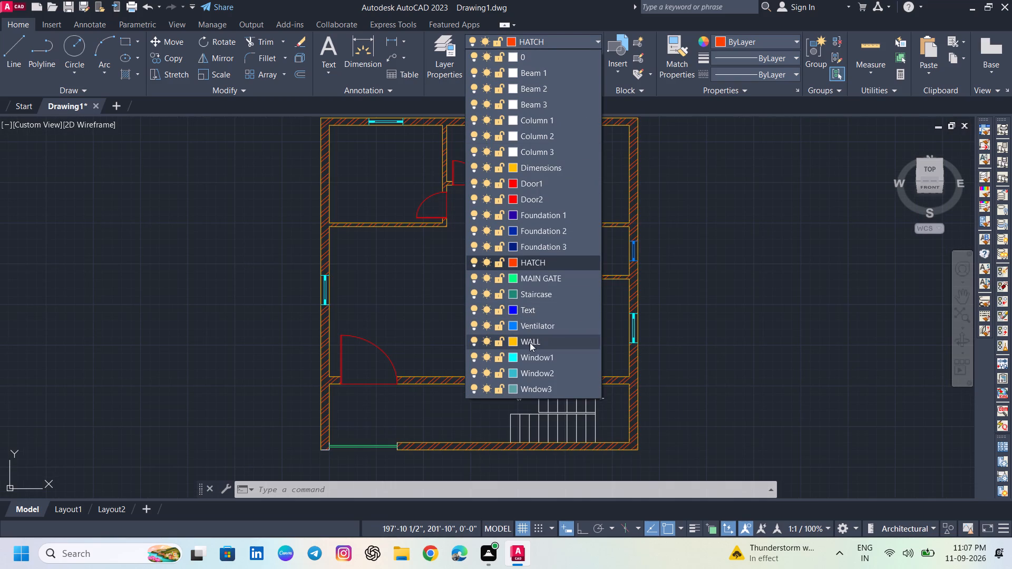
left_click(540, 298)
Select all the staircase lines with the direction arrow and UP label, and move them to the Staircase layer.
scroll(572, 418, "up", 3)
middle_click_drag(572, 419, 575, 336)
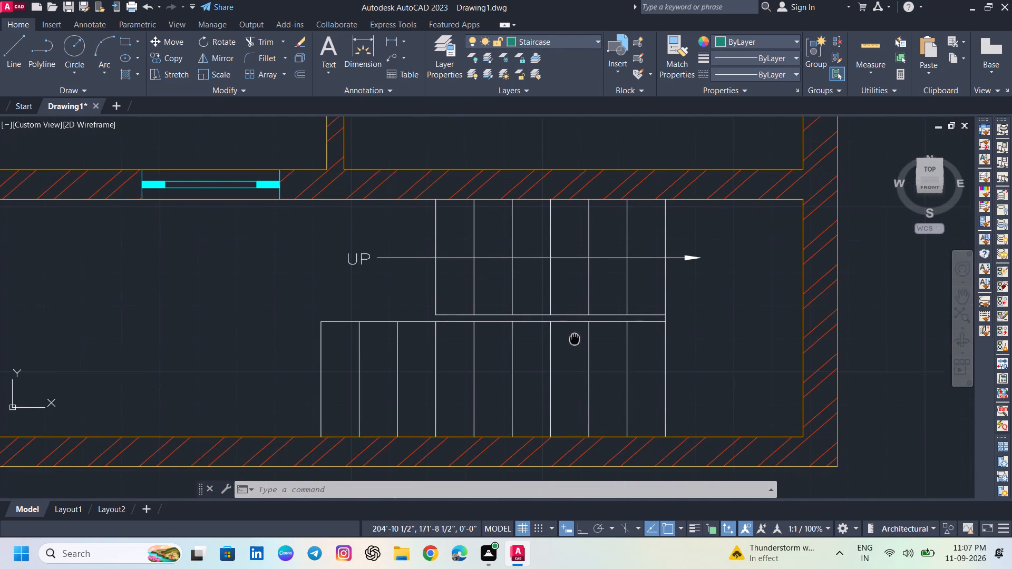
middle_click_drag(575, 336, 581, 318)
left_click(699, 268)
left_click(497, 366)
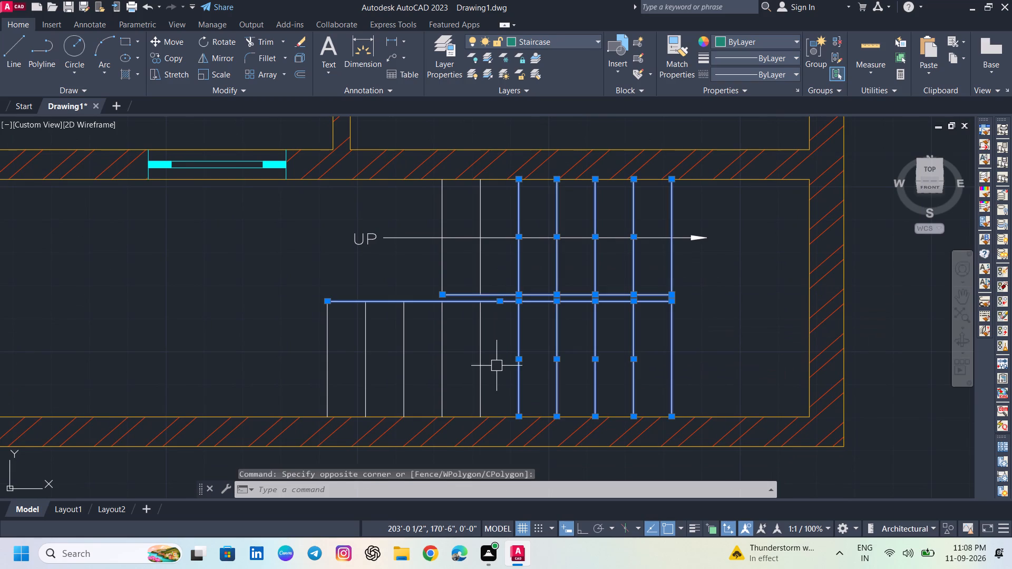
left_click(750, 237)
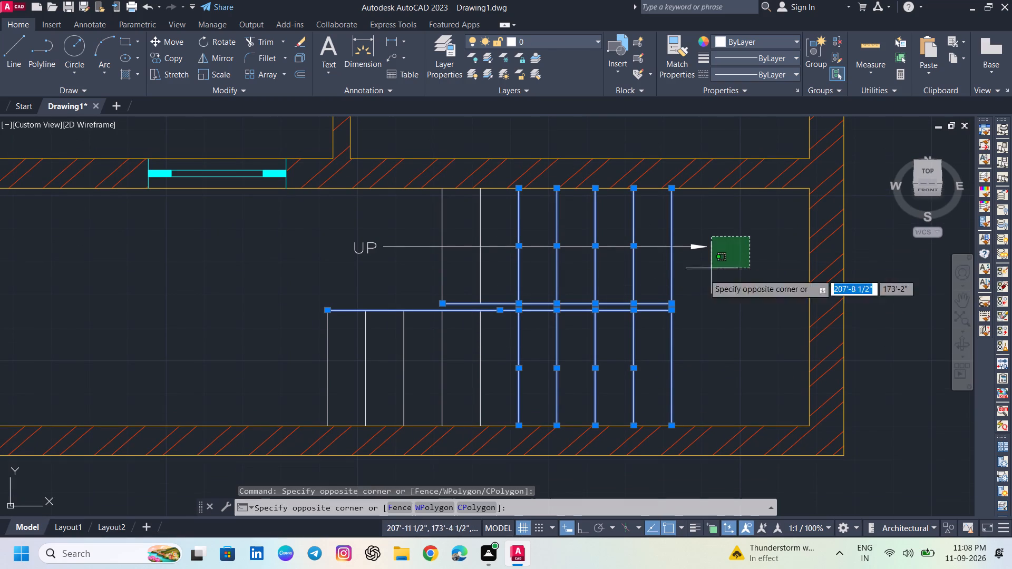
left_click(310, 385)
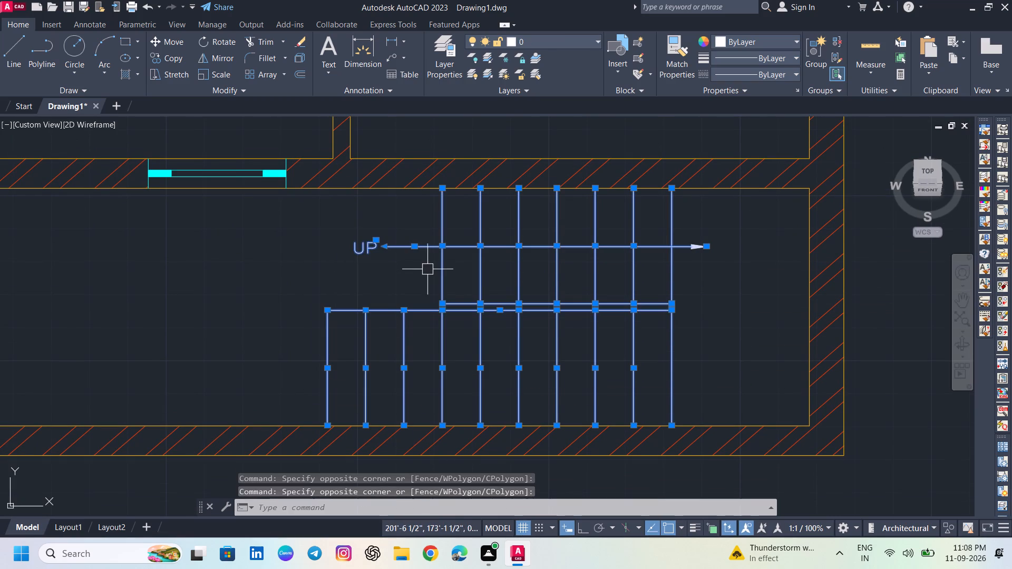
left_click(540, 40)
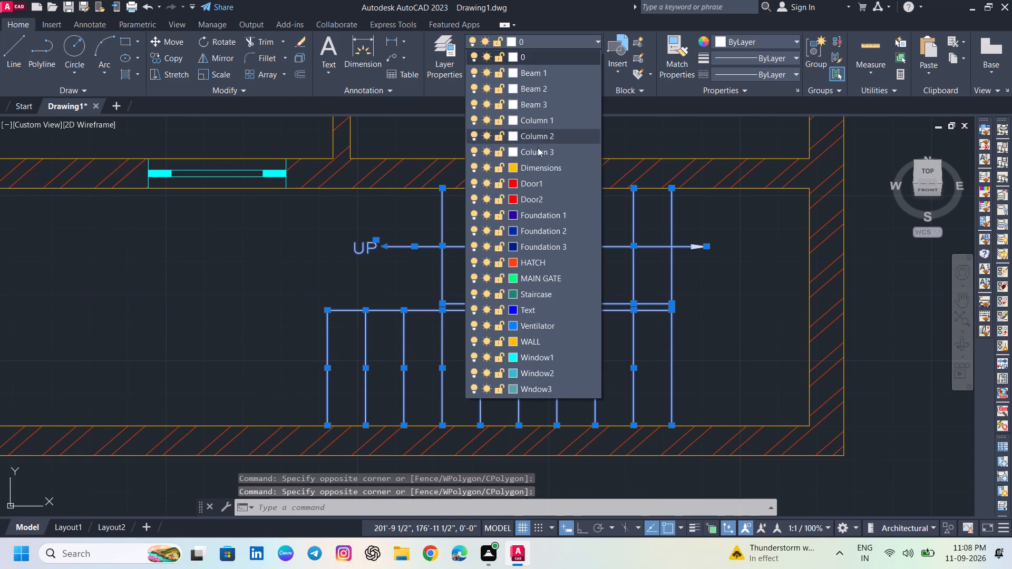
left_click(532, 293)
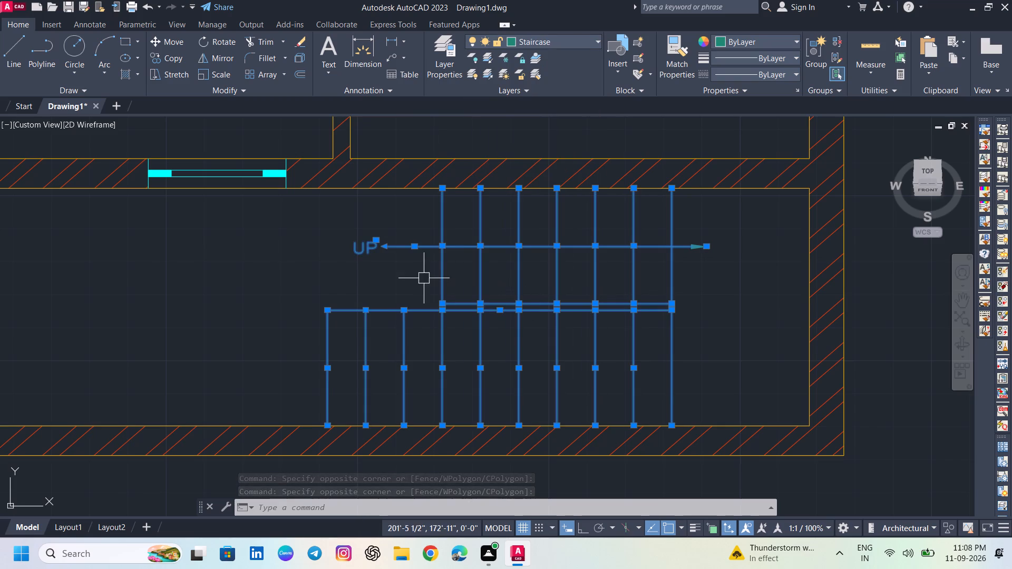
key("Escape")
Look over the floor plan's rooms, doors, windows and staircase to check their layer colours.
scroll(446, 274, "down", 2)
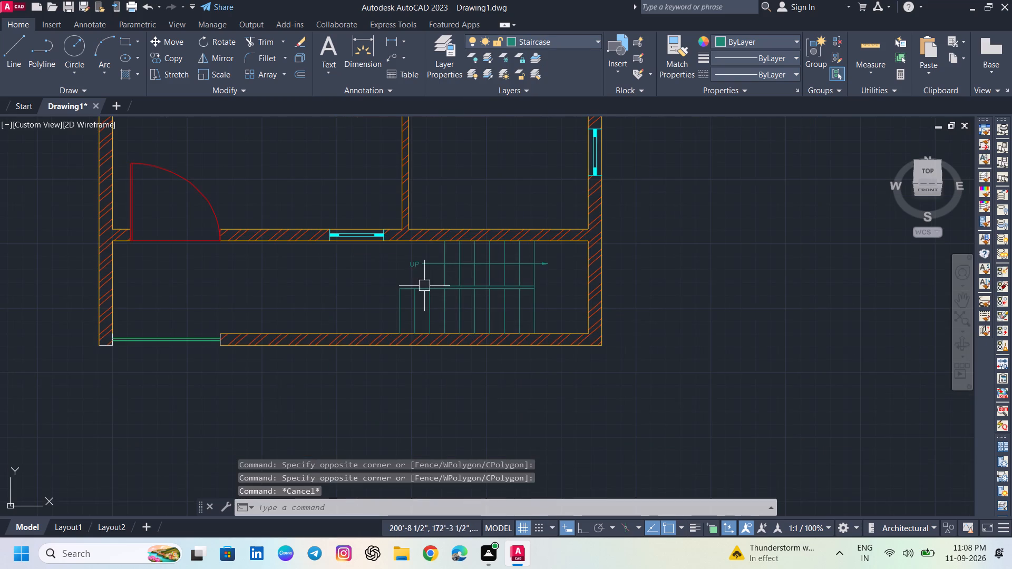
middle_click_drag(423, 286, 438, 326)
scroll(407, 295, "down", 1)
middle_click_drag(407, 295, 469, 330)
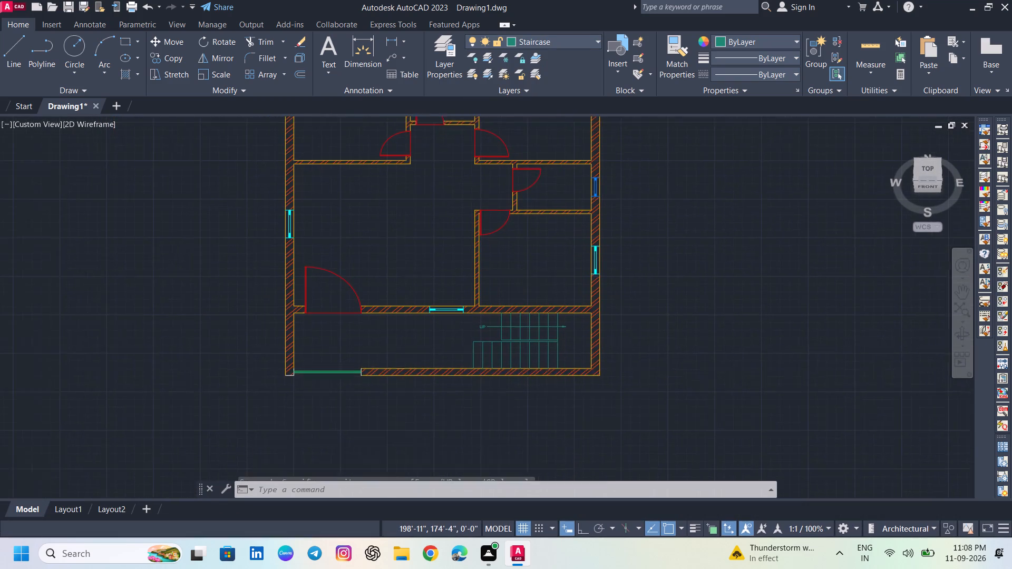
middle_click_drag(509, 308, 538, 342)
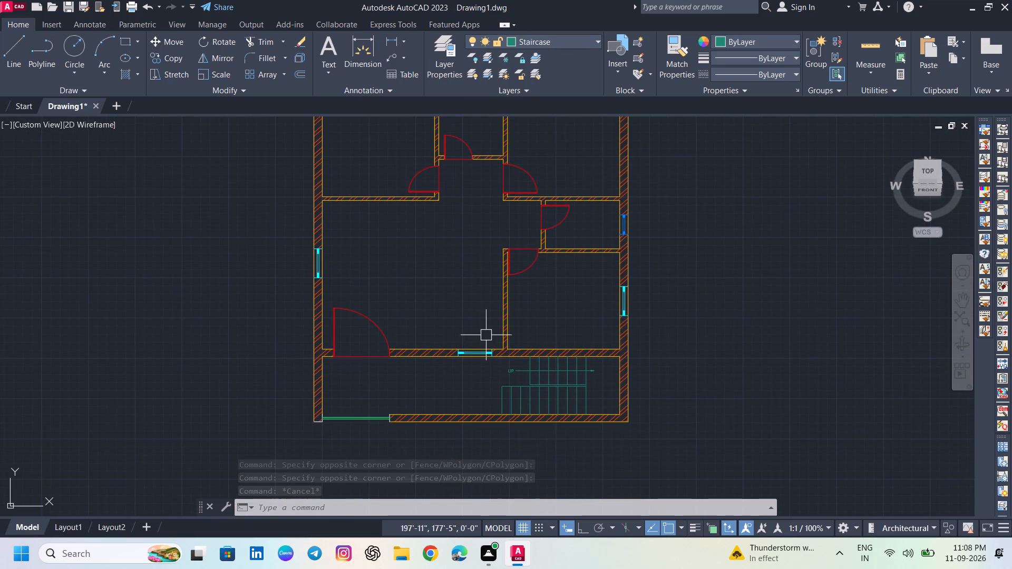
scroll(453, 331, "up", 1)
middle_click_drag(419, 331, 484, 370)
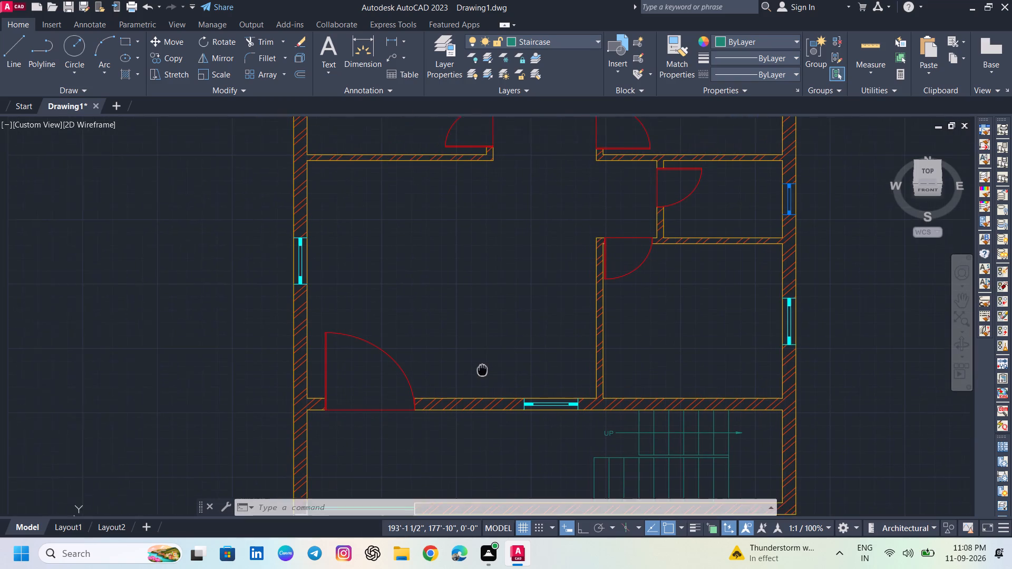
middle_click_drag(484, 370, 488, 371)
middle_click_drag(484, 303, 483, 347)
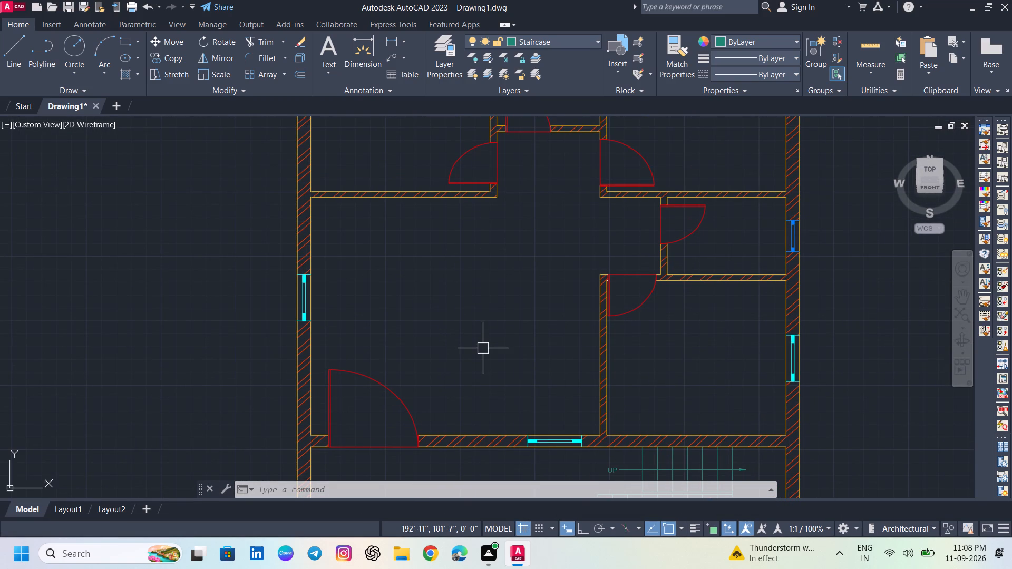
scroll(600, 307, "down", 2)
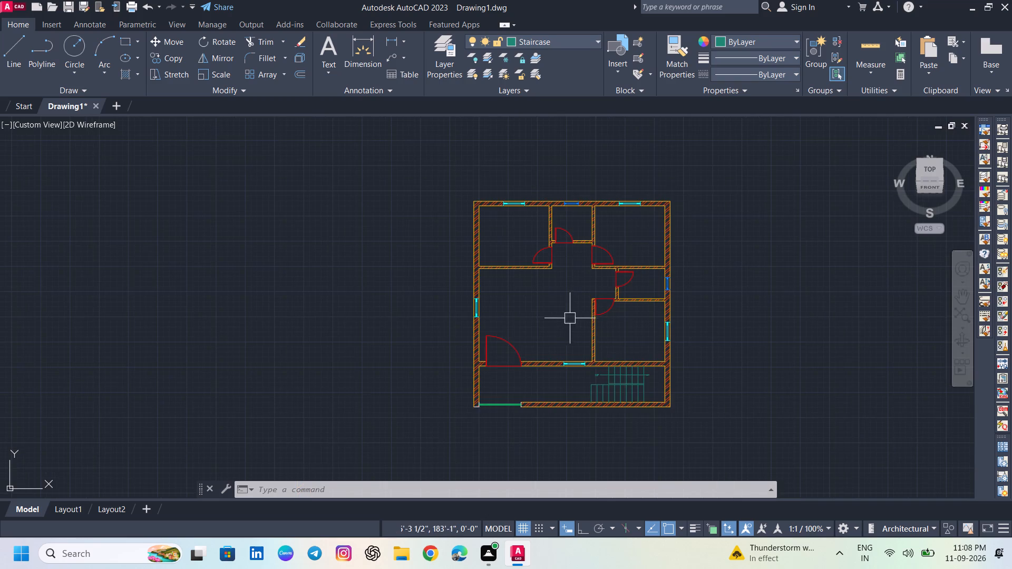
middle_click_drag(550, 316, 482, 334)
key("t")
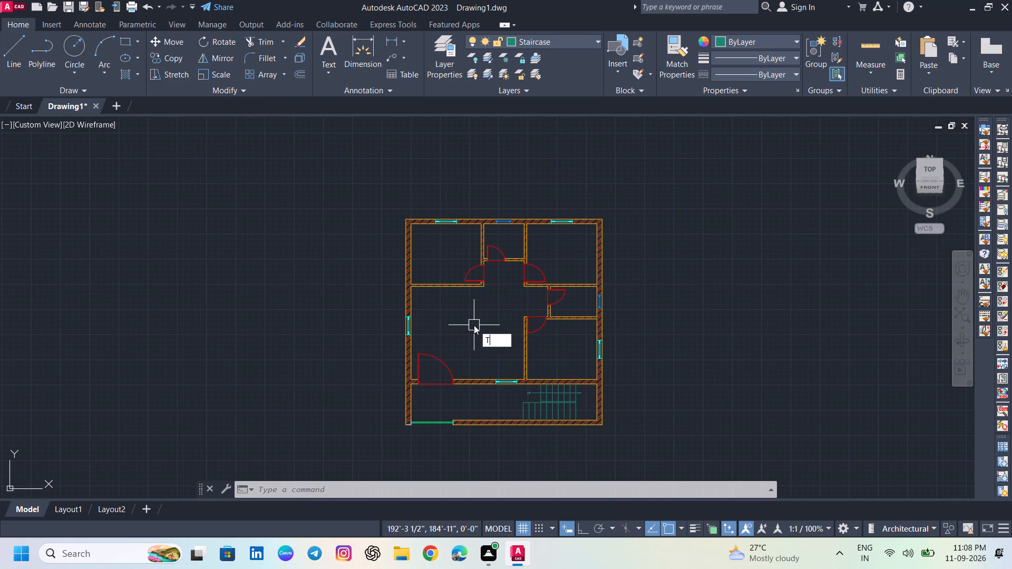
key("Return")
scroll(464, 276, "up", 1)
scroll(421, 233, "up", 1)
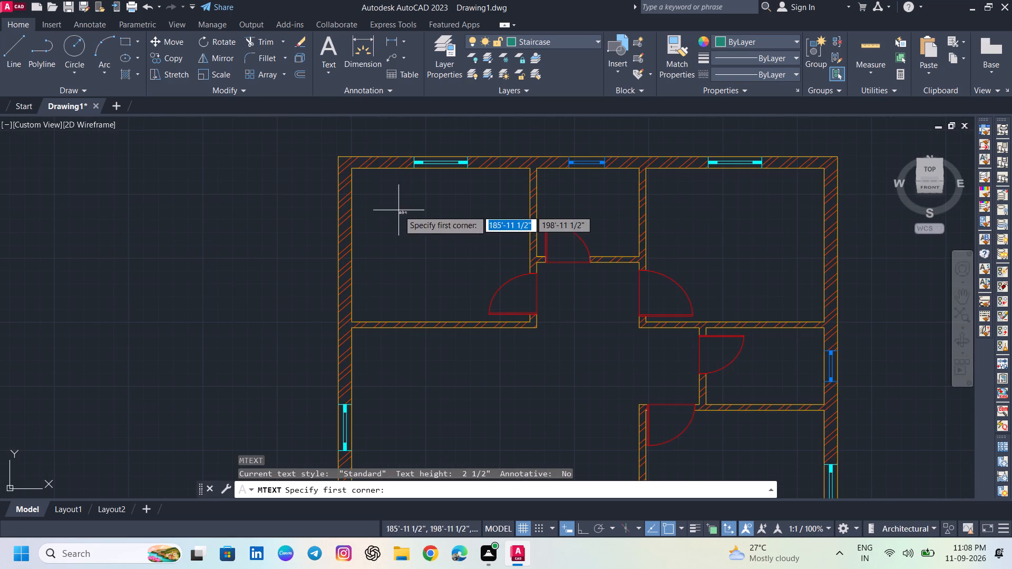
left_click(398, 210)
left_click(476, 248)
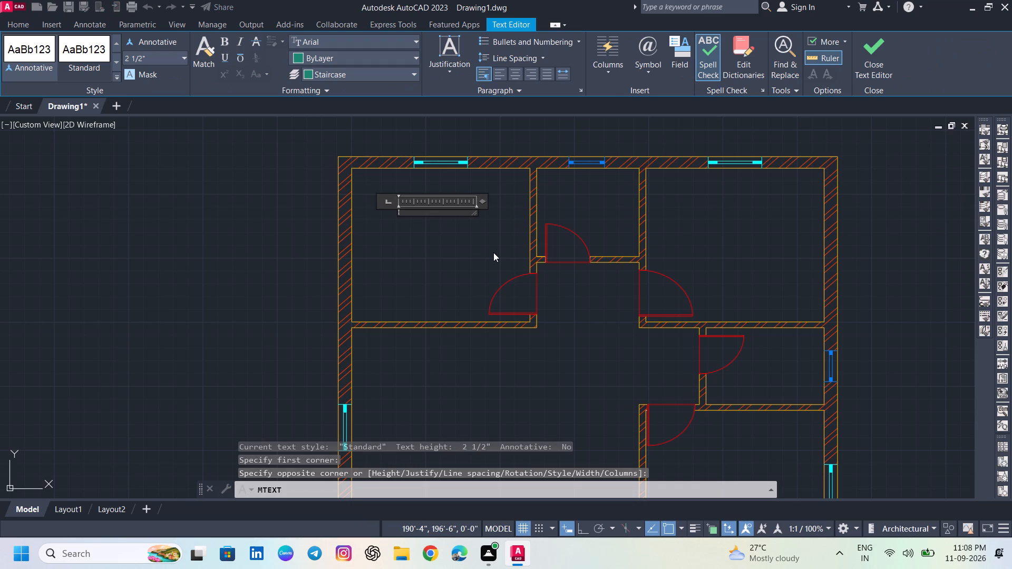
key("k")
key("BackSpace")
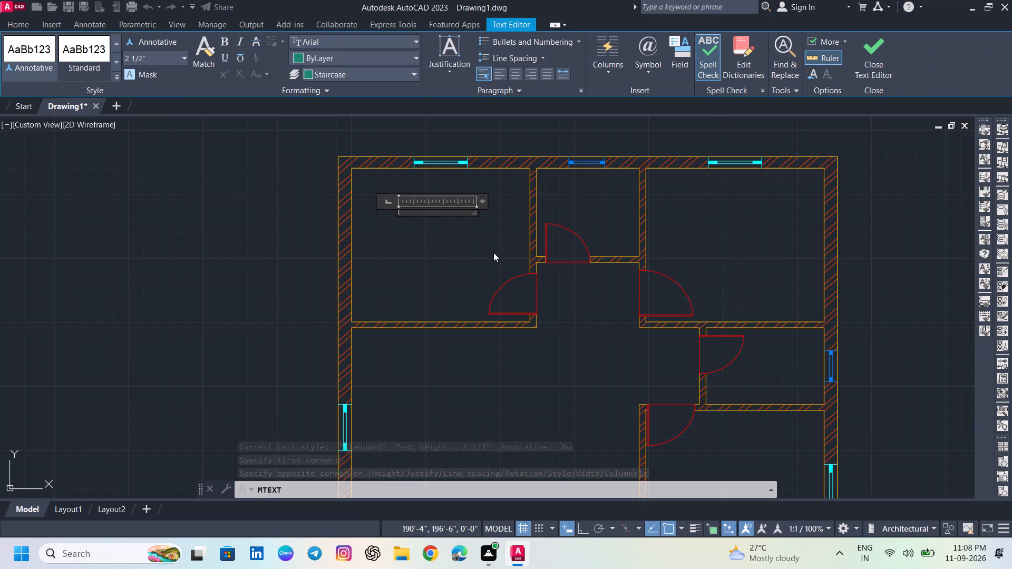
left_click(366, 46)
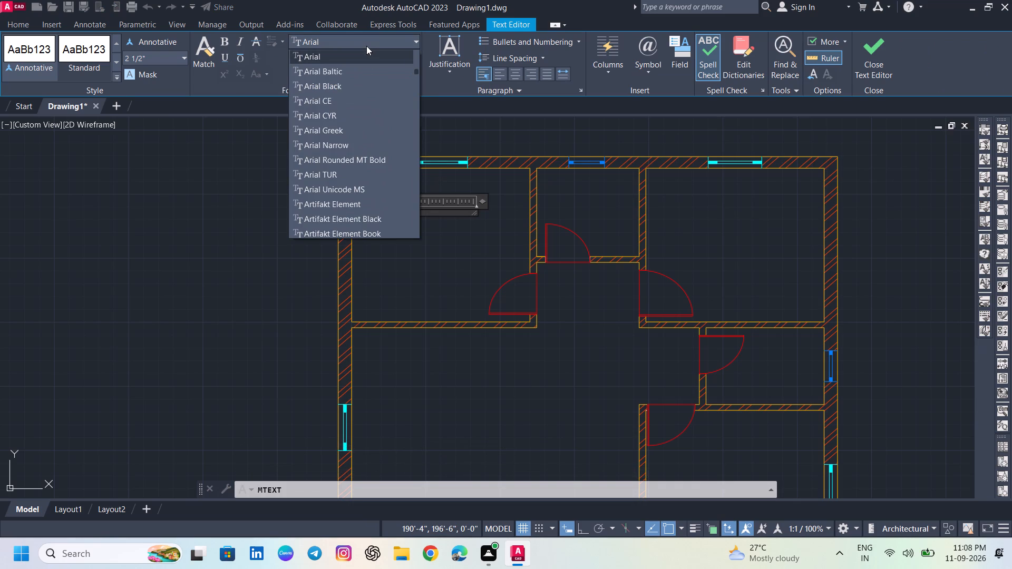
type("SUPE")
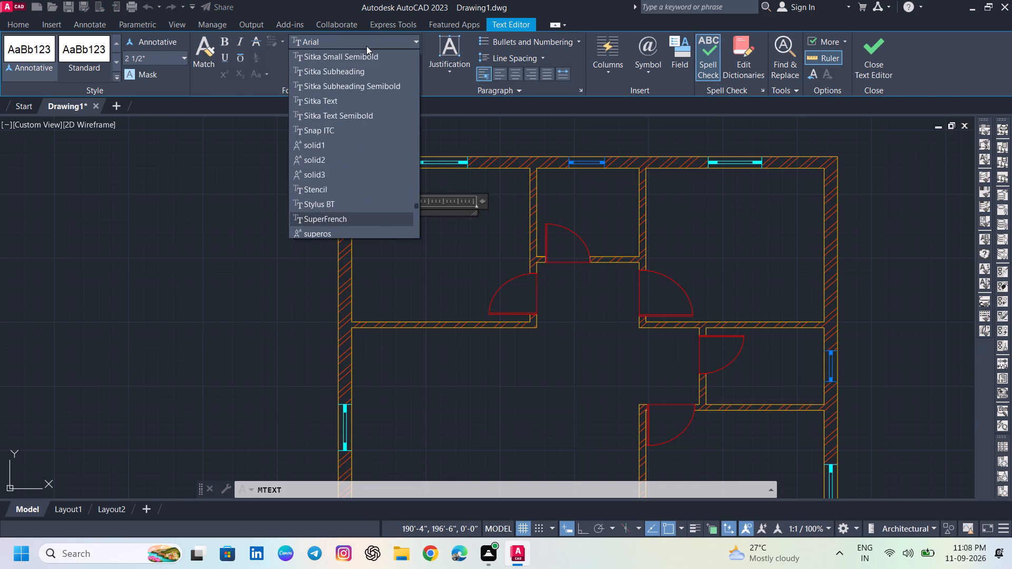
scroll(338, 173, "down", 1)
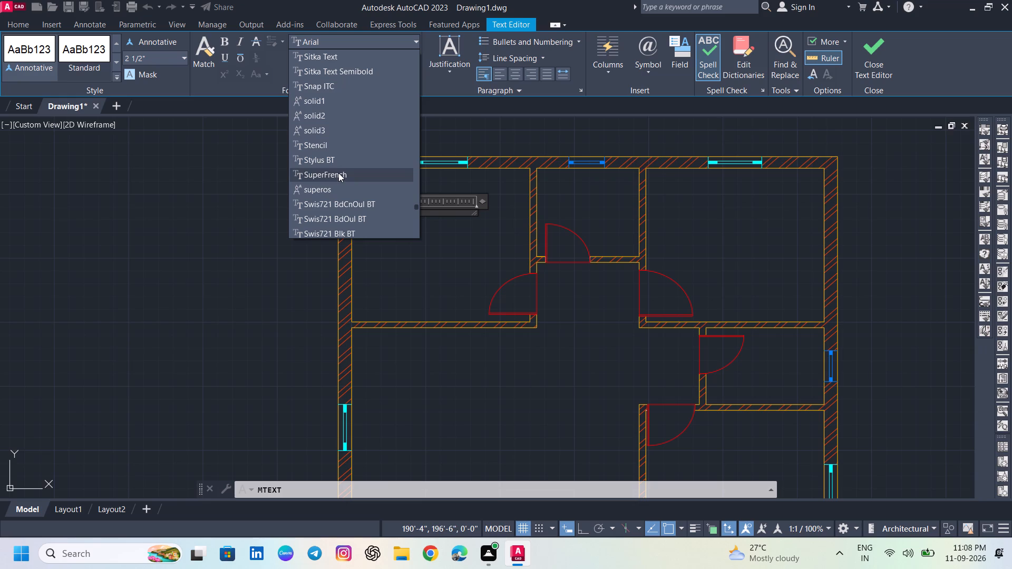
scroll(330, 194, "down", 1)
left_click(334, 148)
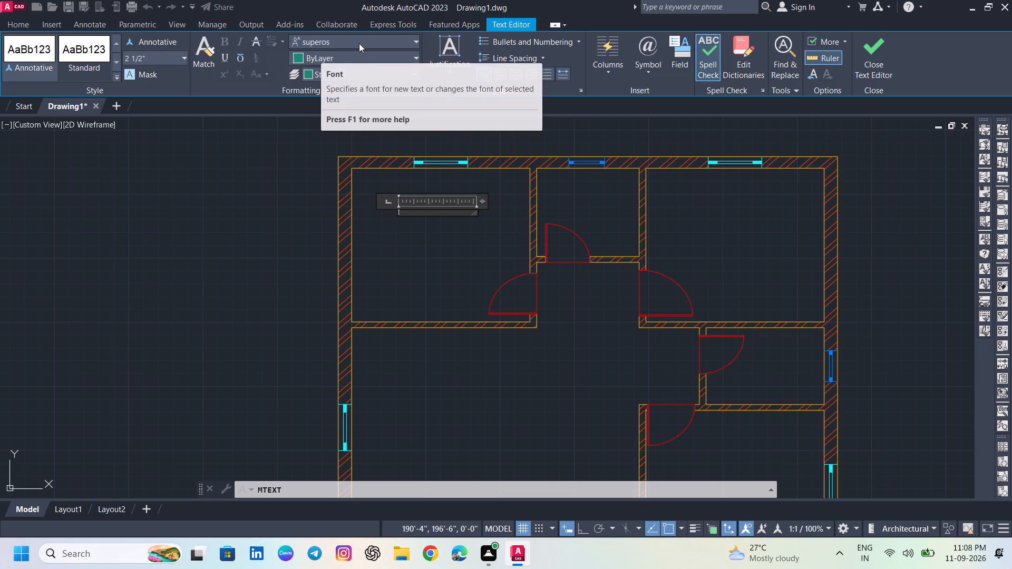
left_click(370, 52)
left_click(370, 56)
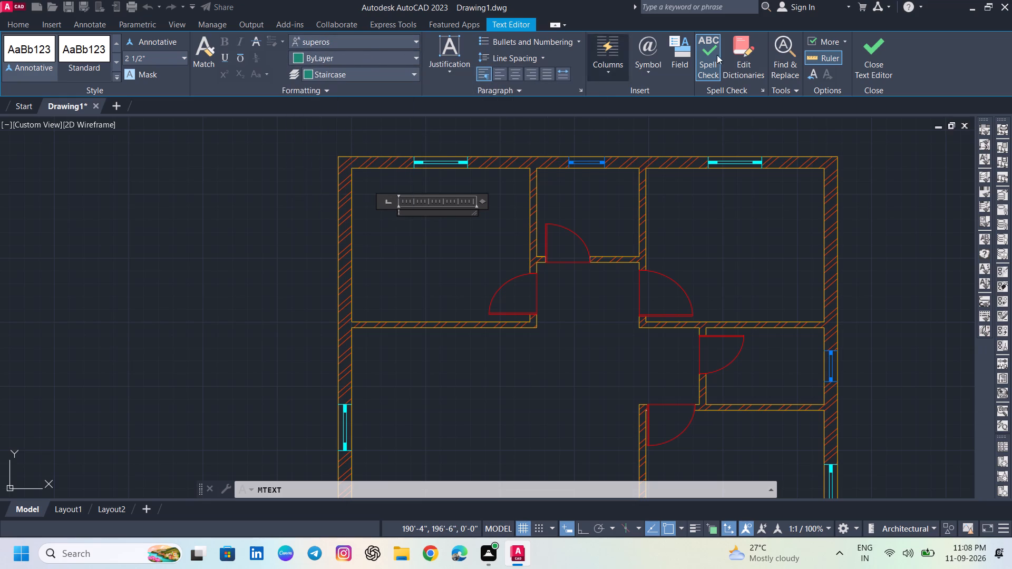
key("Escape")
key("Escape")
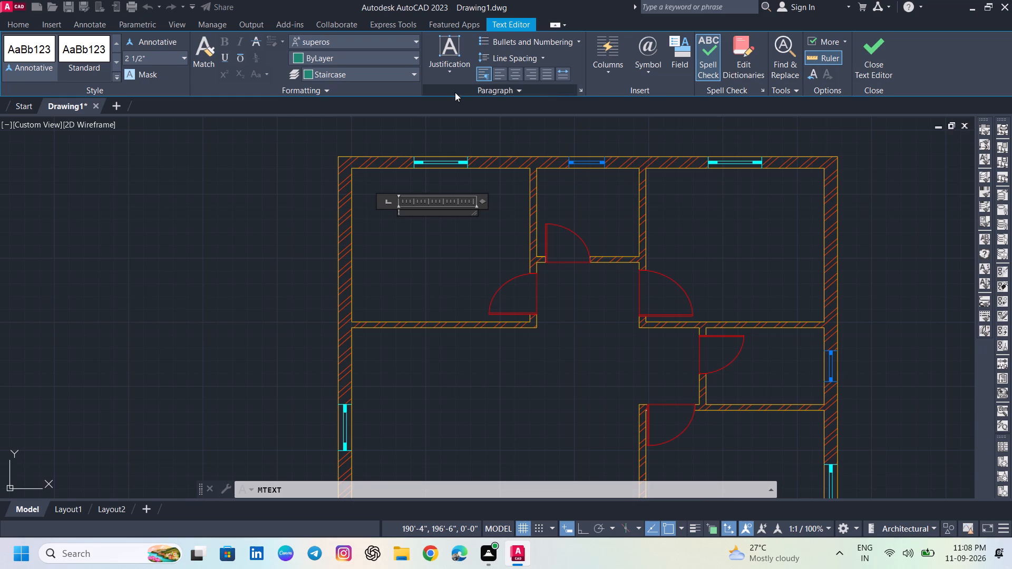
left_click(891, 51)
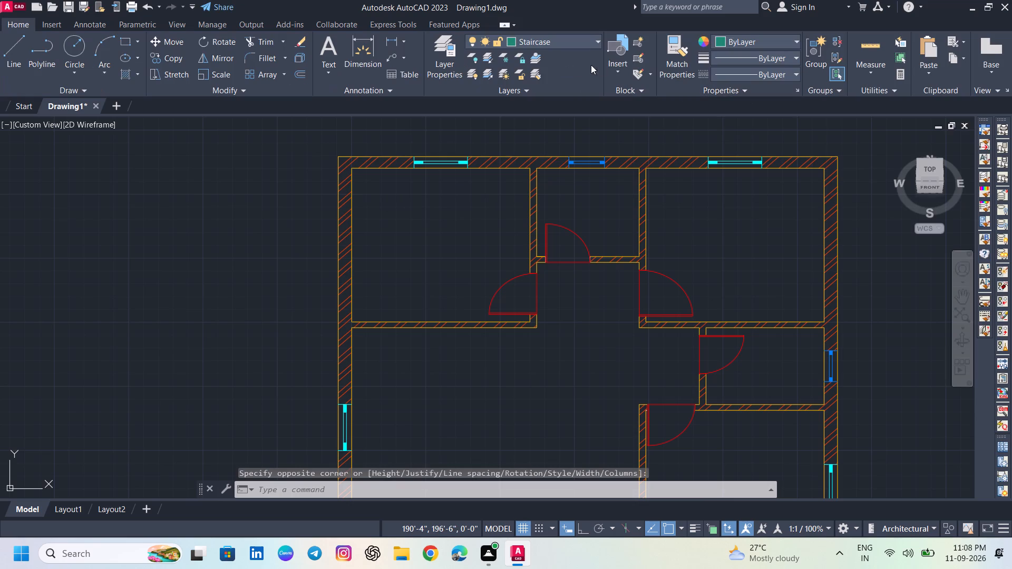
Make Text the current layer.
left_click(554, 42)
left_click(529, 312)
Start a multiline text box in the plan's upper-left room, using the superos font and a 10" text height.
key("t")
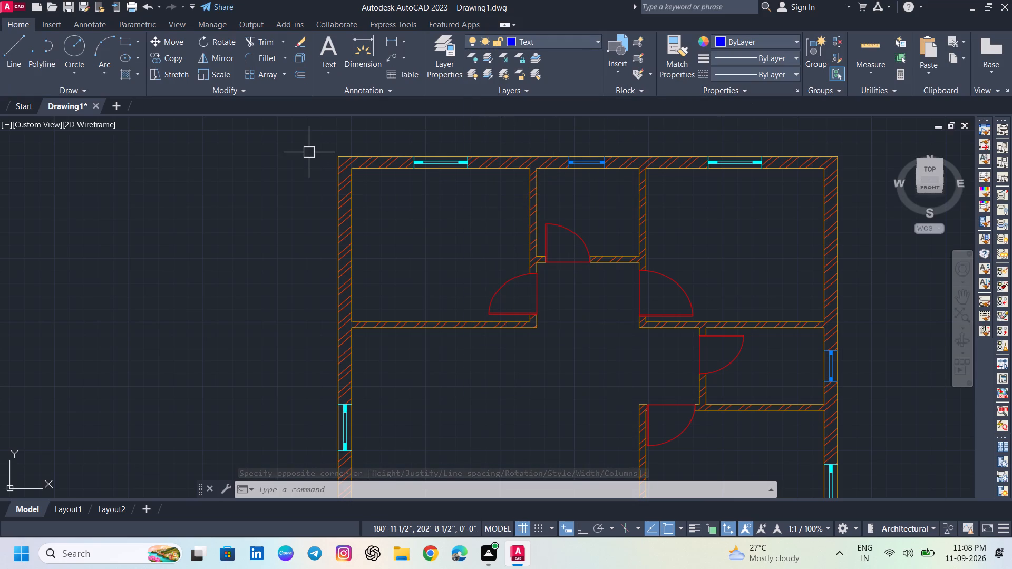
key("Return")
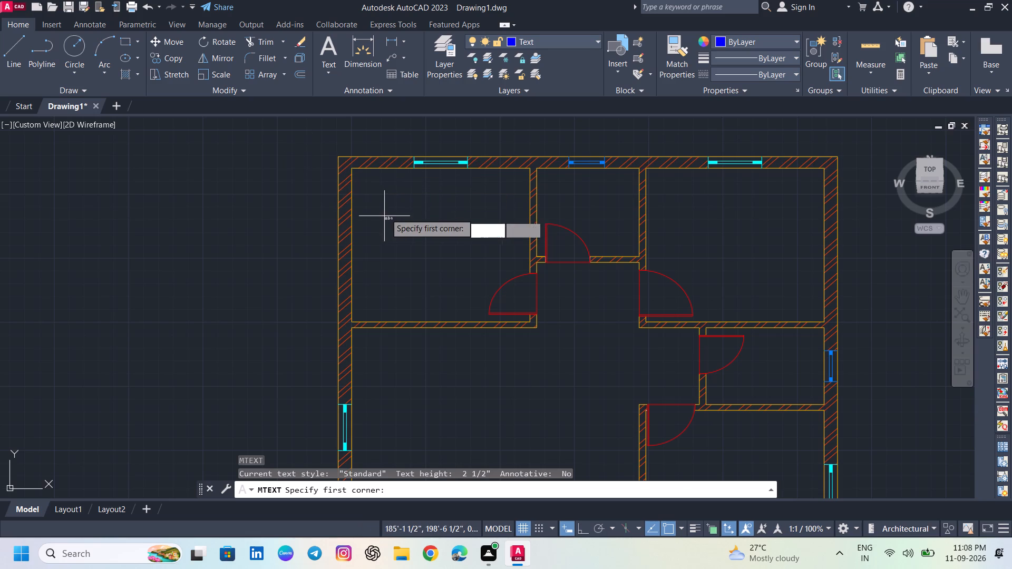
left_click(386, 203)
left_click(474, 240)
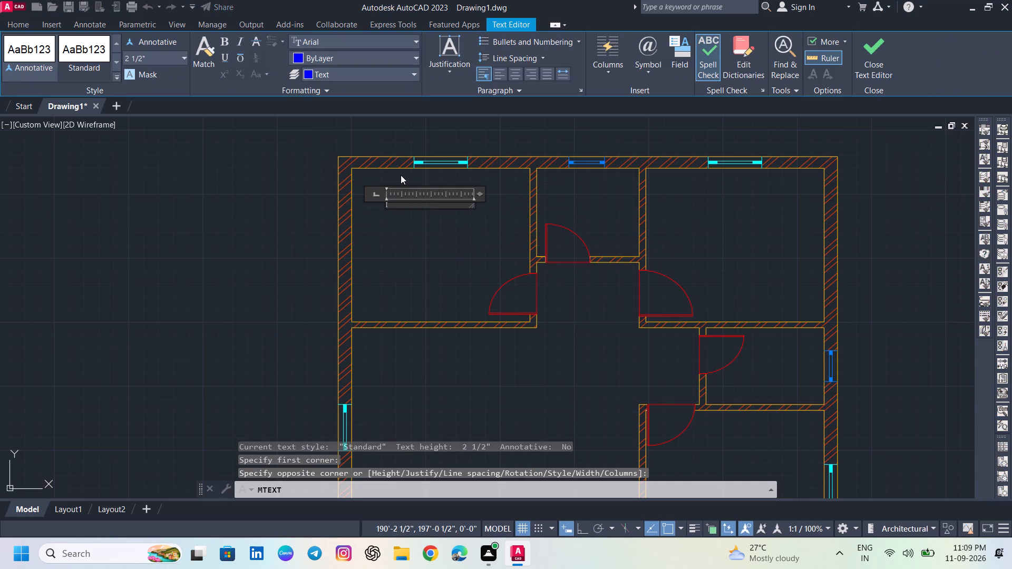
left_click(342, 43)
type("SUPR")
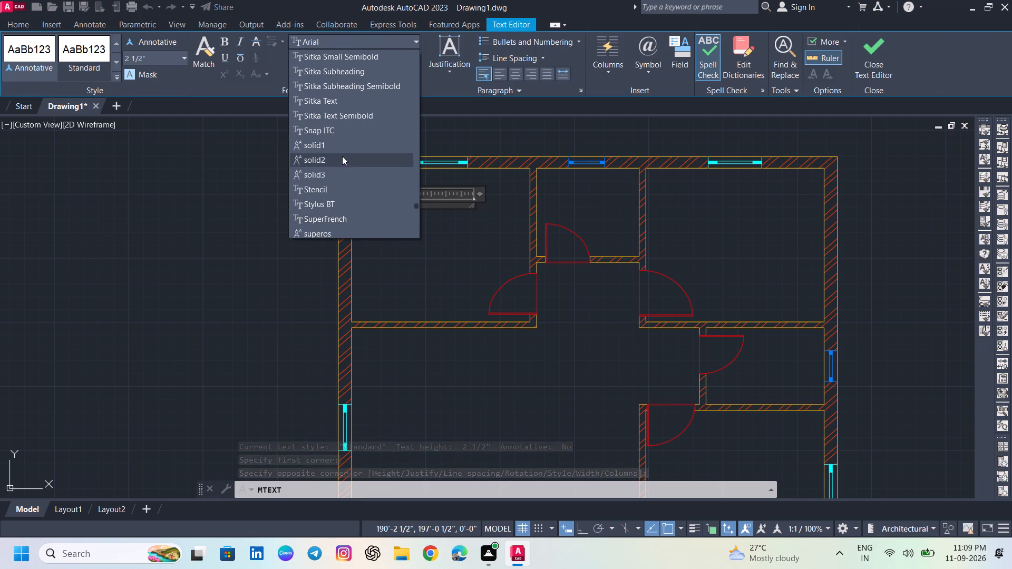
scroll(343, 200, "down", 2)
left_click(329, 141)
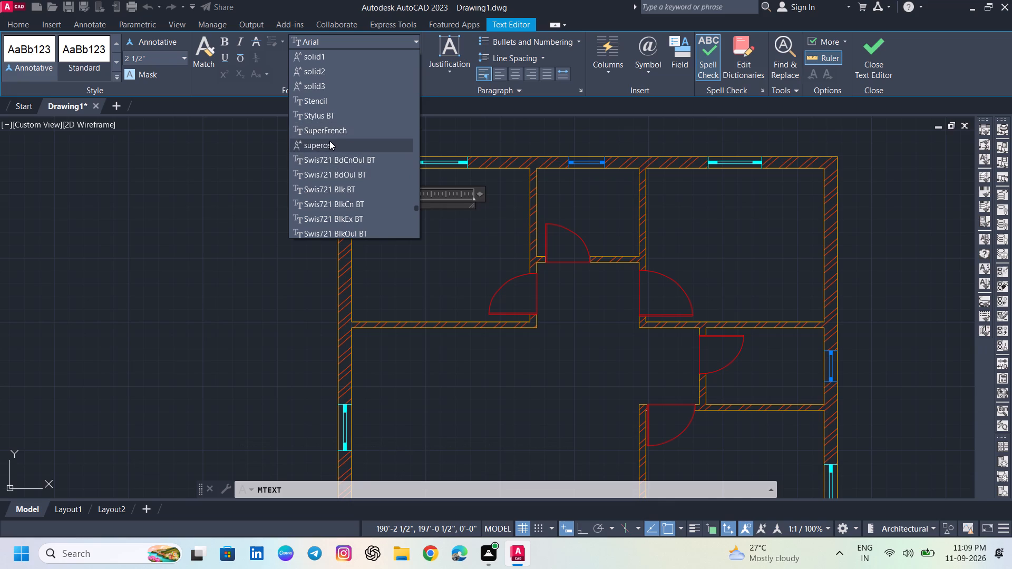
left_click(179, 57)
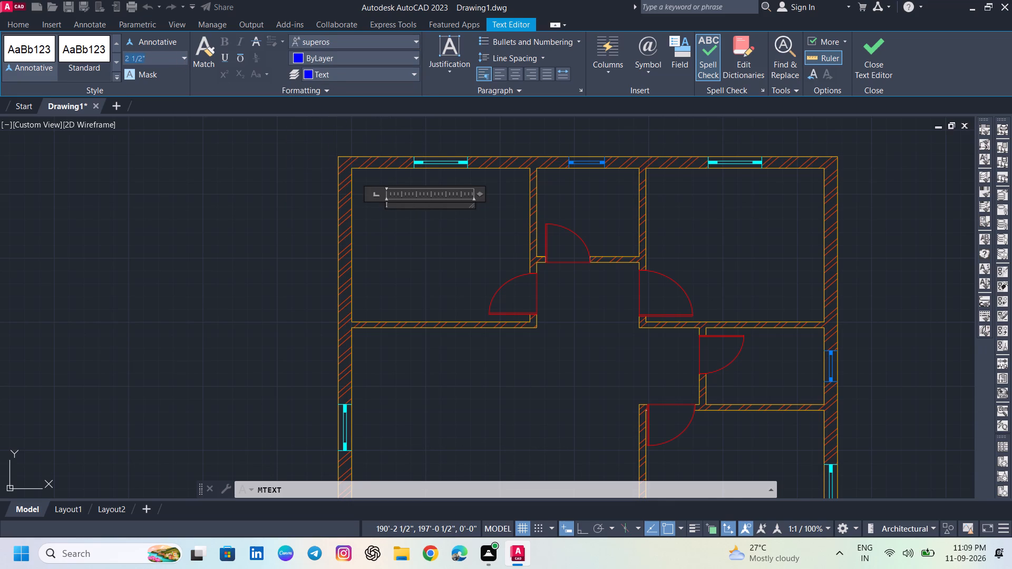
key("3")
key("Return")
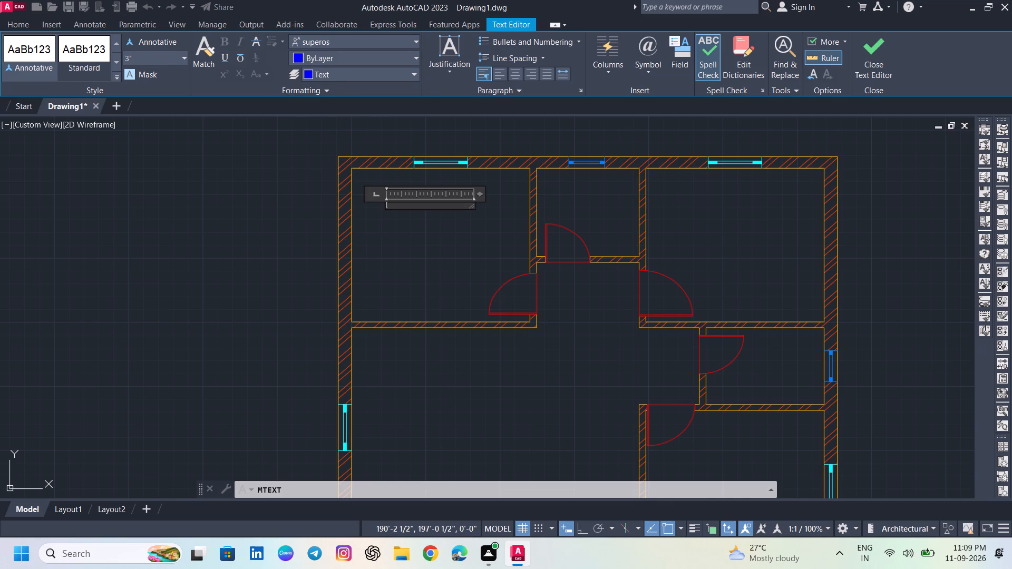
left_click(138, 60)
type("10")
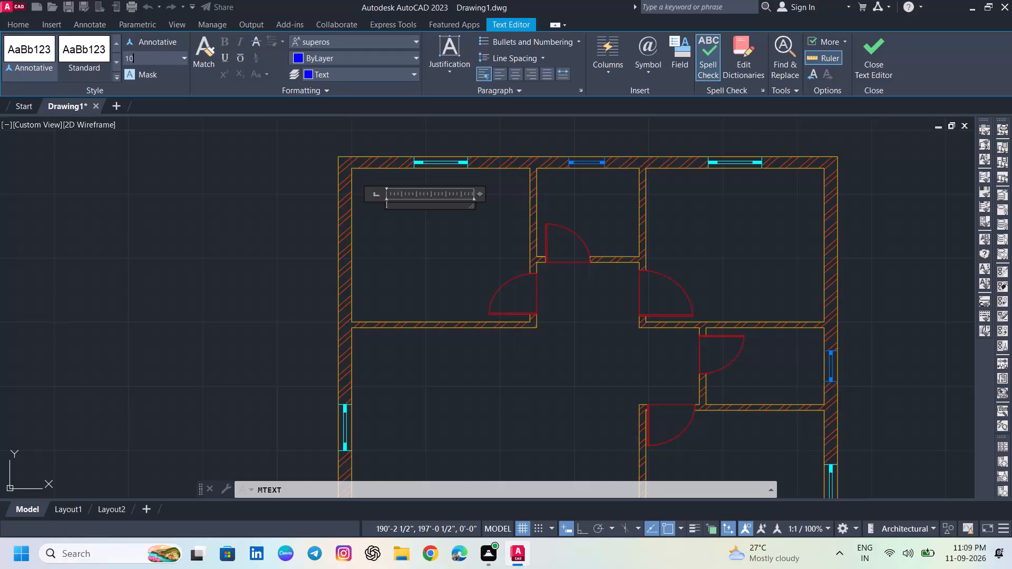
key("Return")
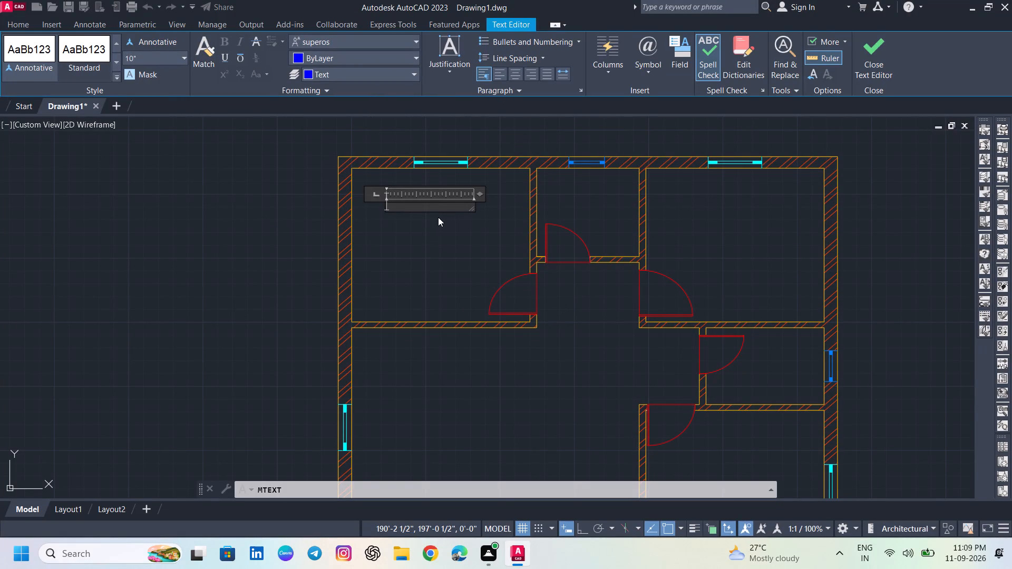
Write the room label KITCHEN with 10'X7' on the second line, and finish the text.
type("KI")
type("TCHEN")
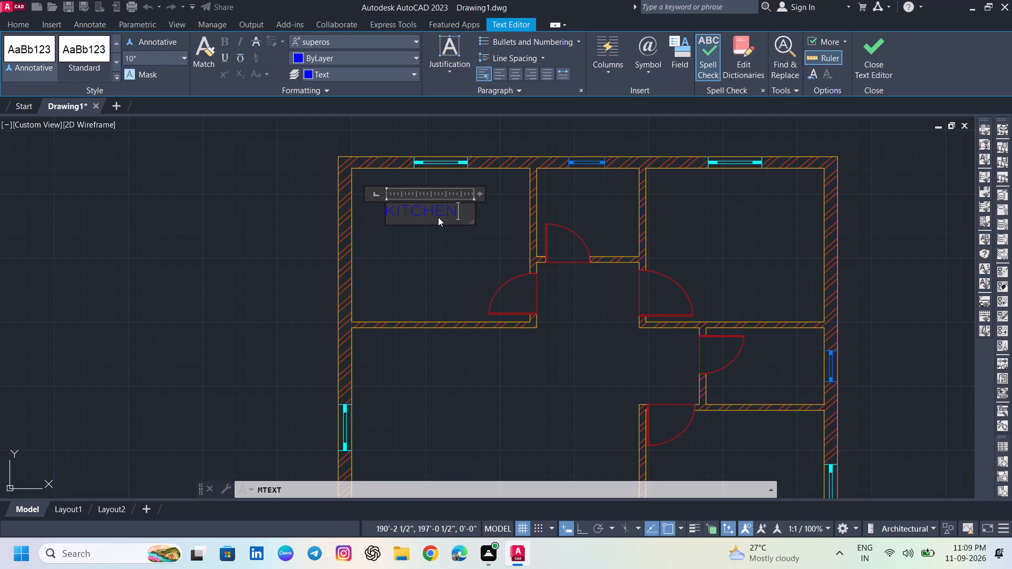
key("Return")
type("10")
key("apostrophe")
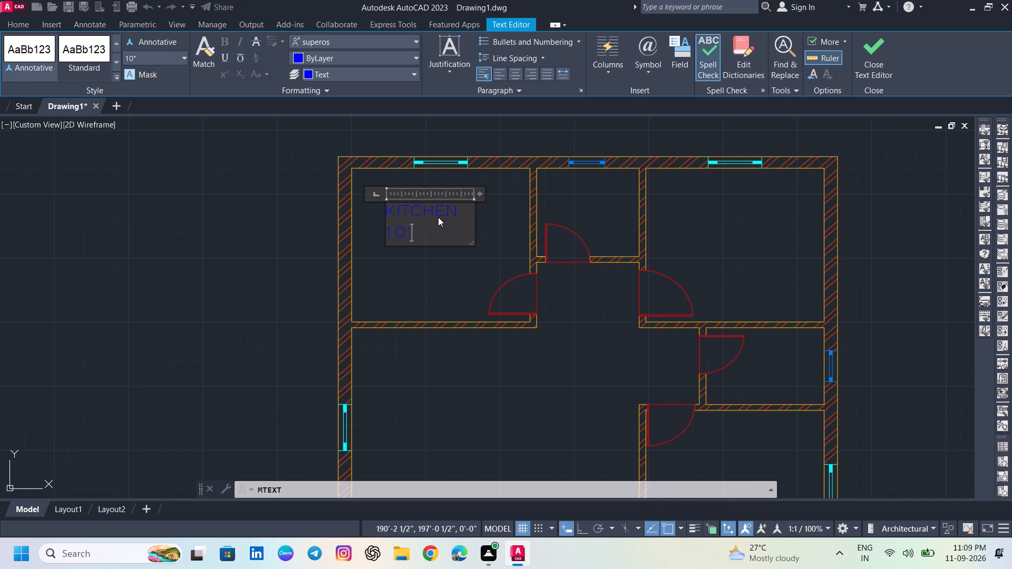
type("7'")
key("Return")
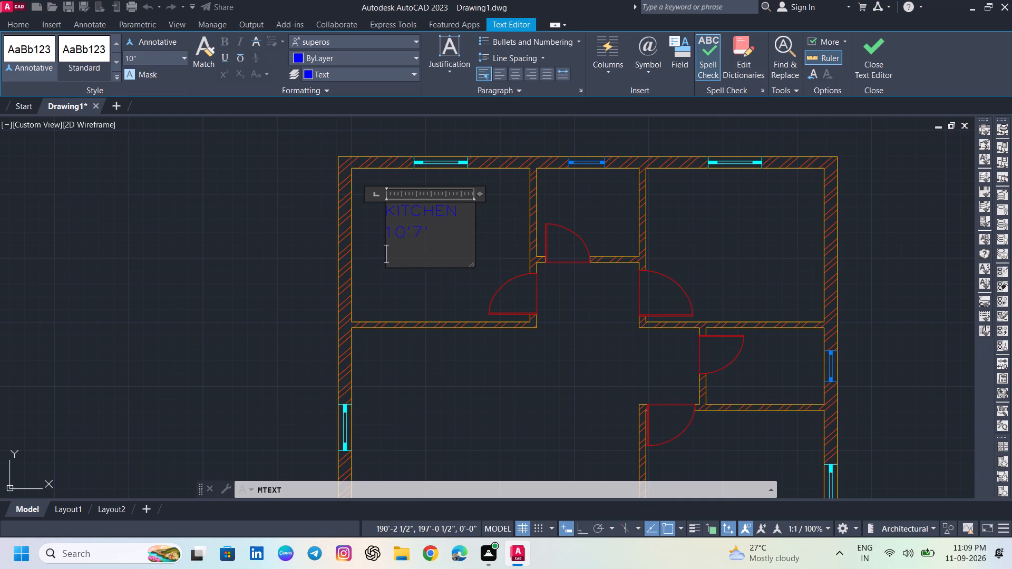
left_click(413, 228)
key("x")
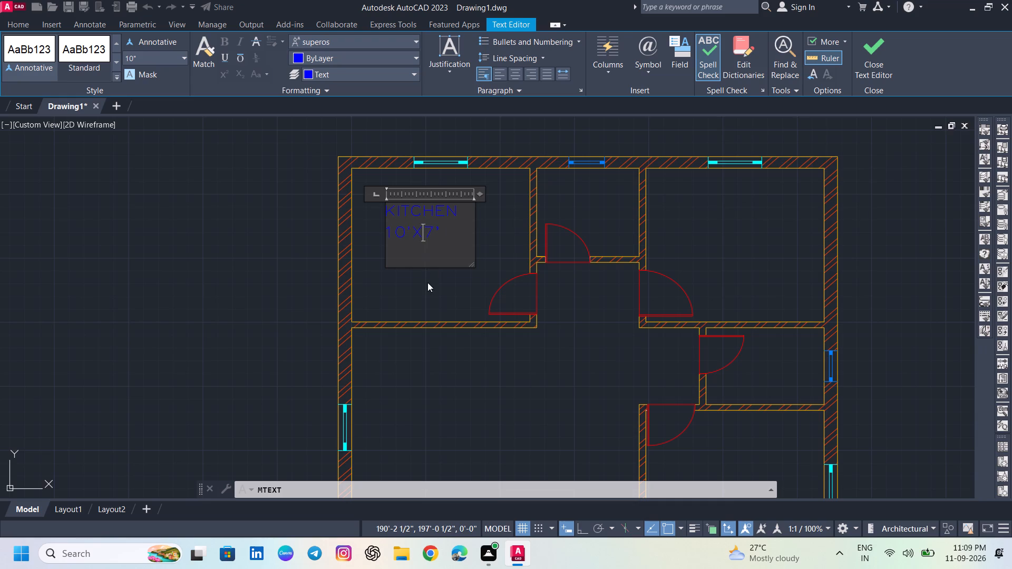
left_click(427, 282)
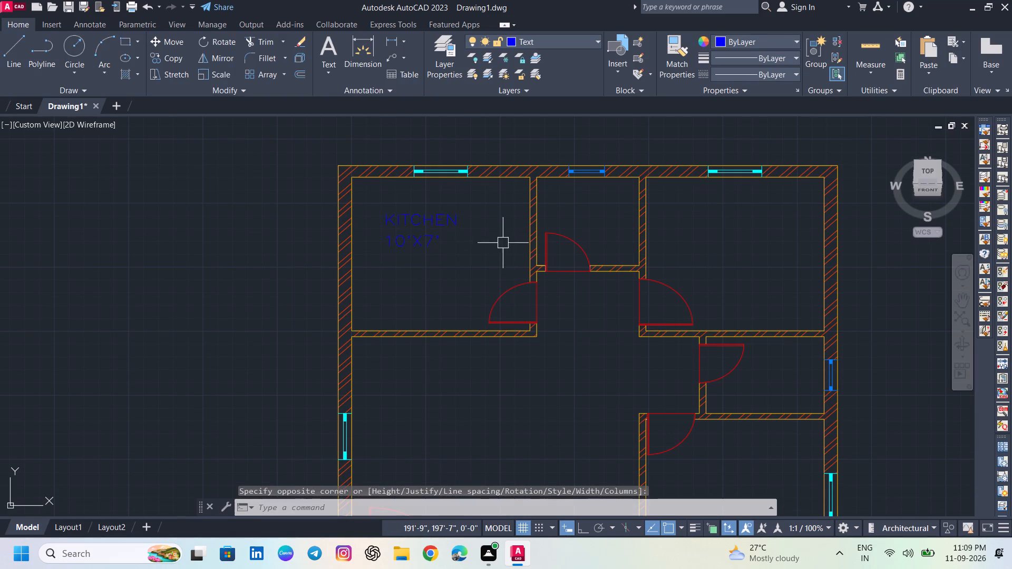
Set the text height of the whole KITCHEN 10'X7' label to 8".
middle_click_drag(503, 246, 463, 242)
scroll(503, 246, "up", 1)
scroll(427, 240, "down", 1)
left_click(390, 212)
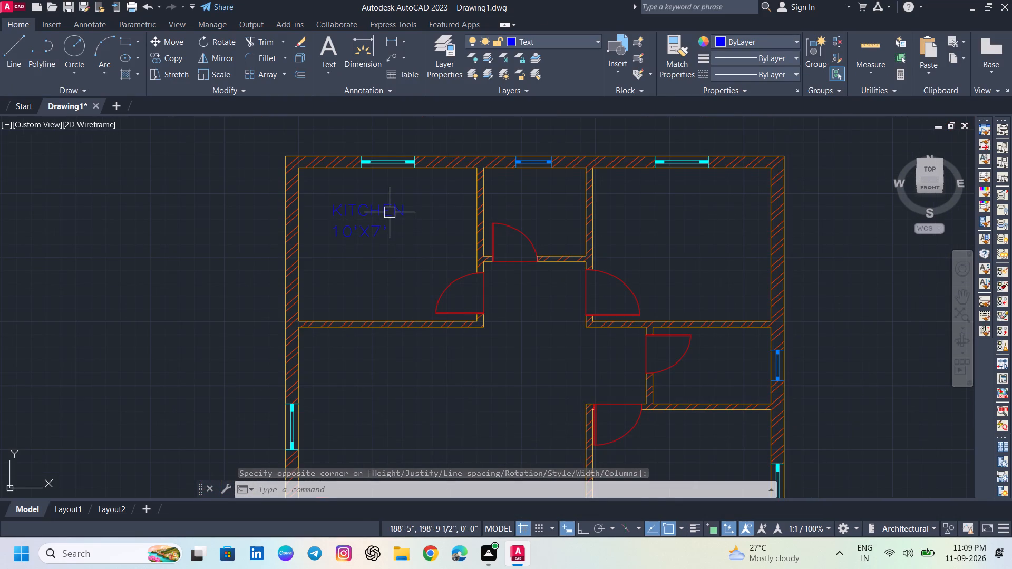
double_click(373, 215)
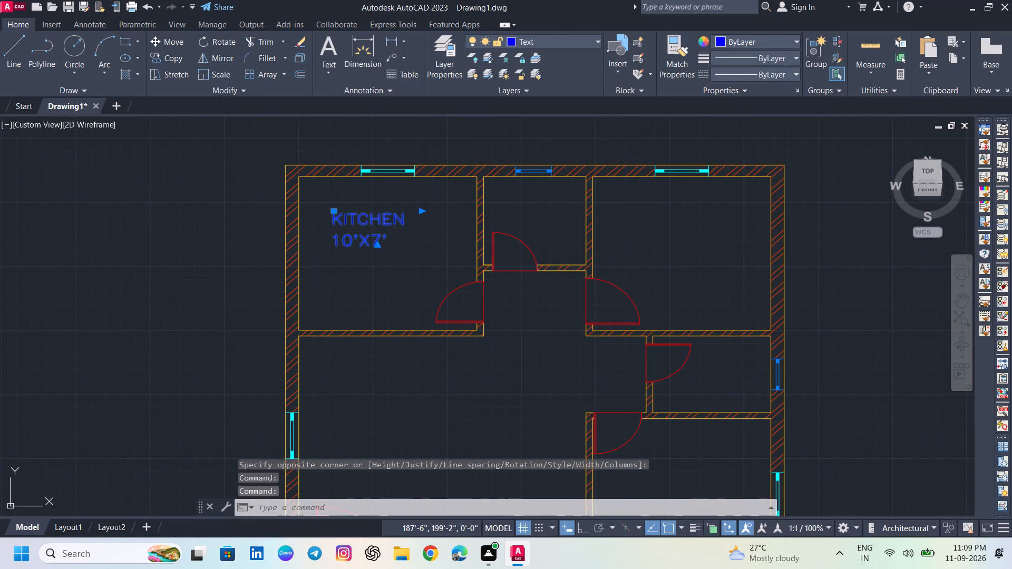
left_click_drag(400, 238, 318, 199)
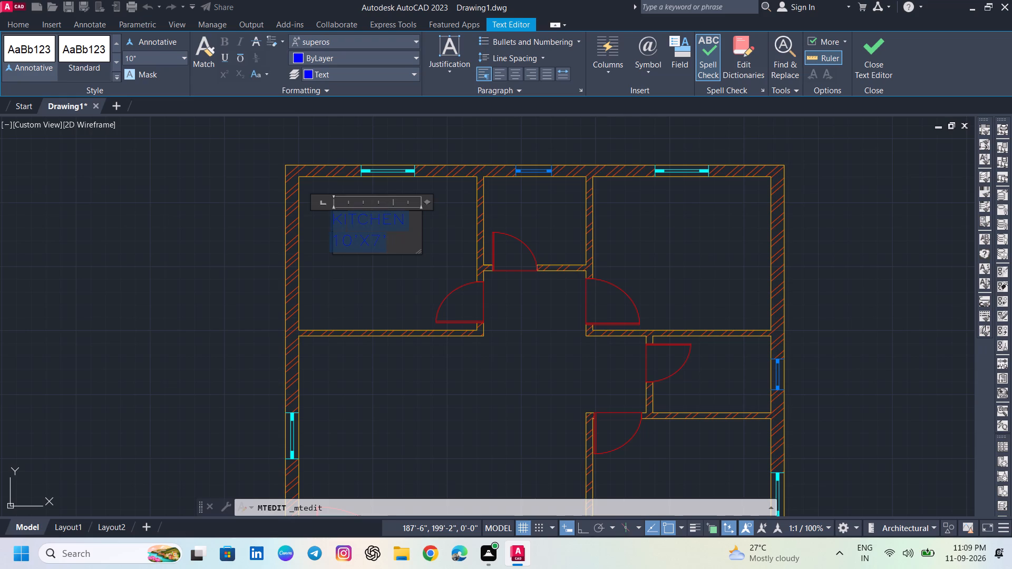
left_click_drag(318, 199, 313, 192)
left_click_drag(168, 56, 130, 56)
key("8")
key("Return")
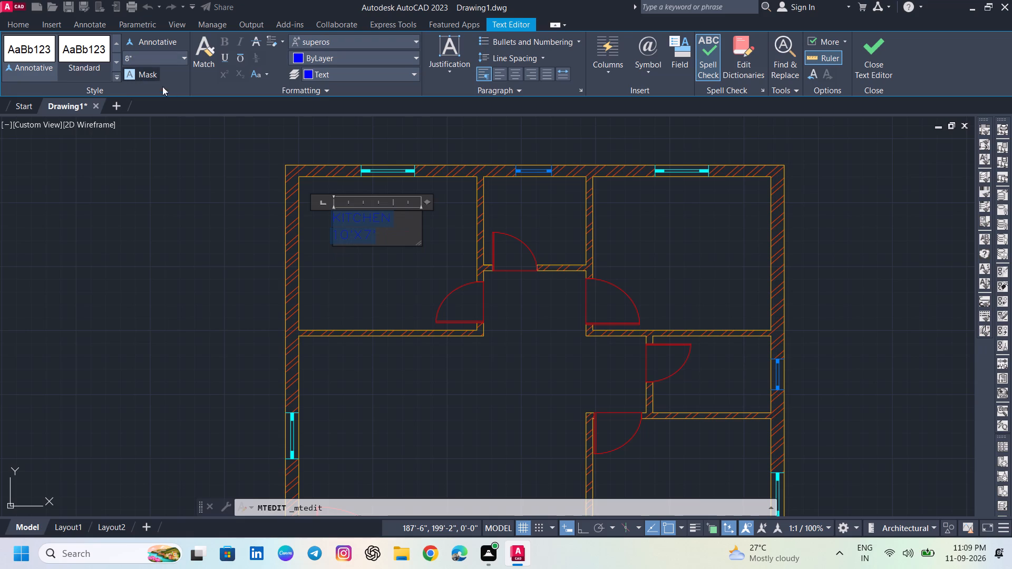
left_click(446, 282)
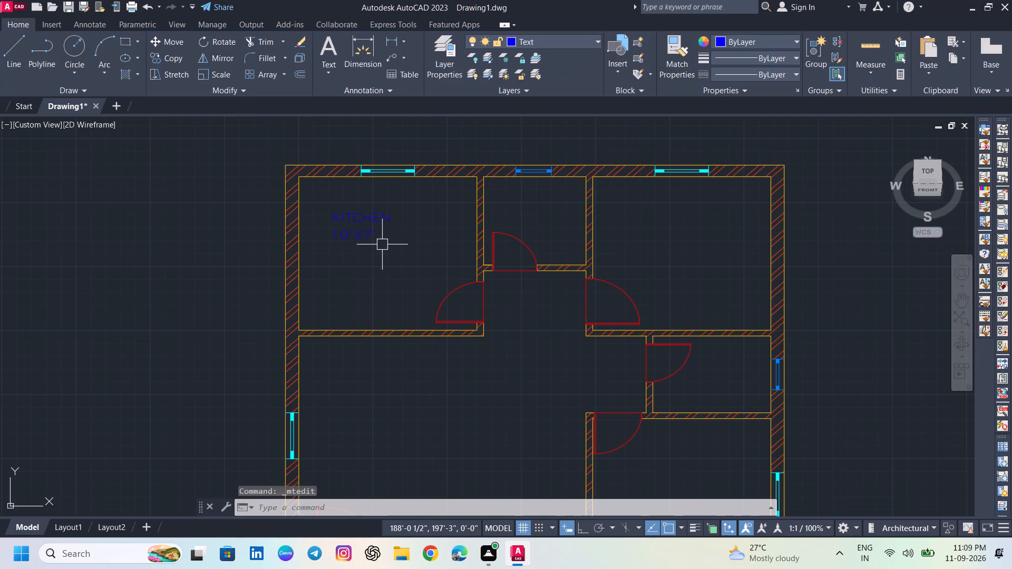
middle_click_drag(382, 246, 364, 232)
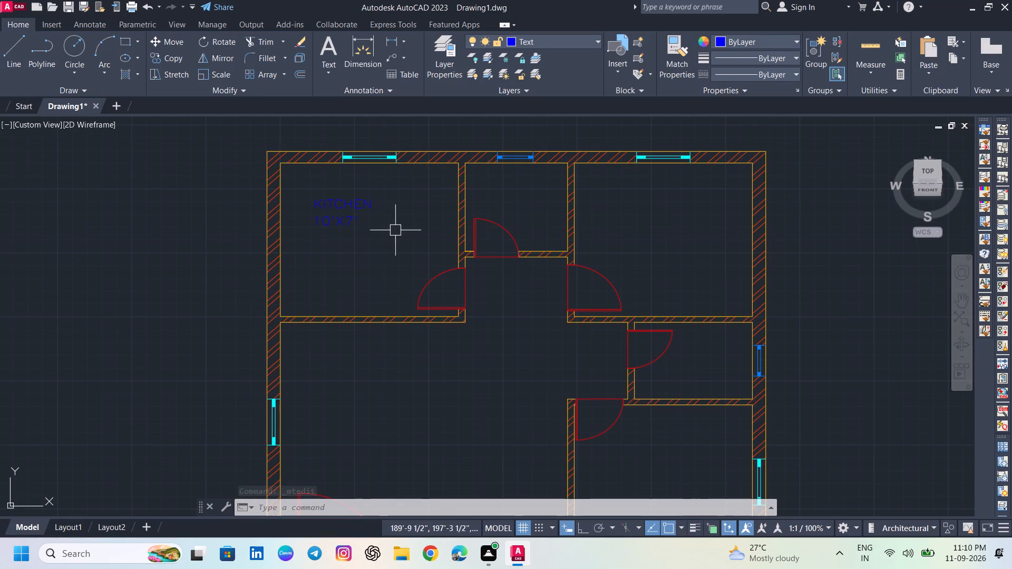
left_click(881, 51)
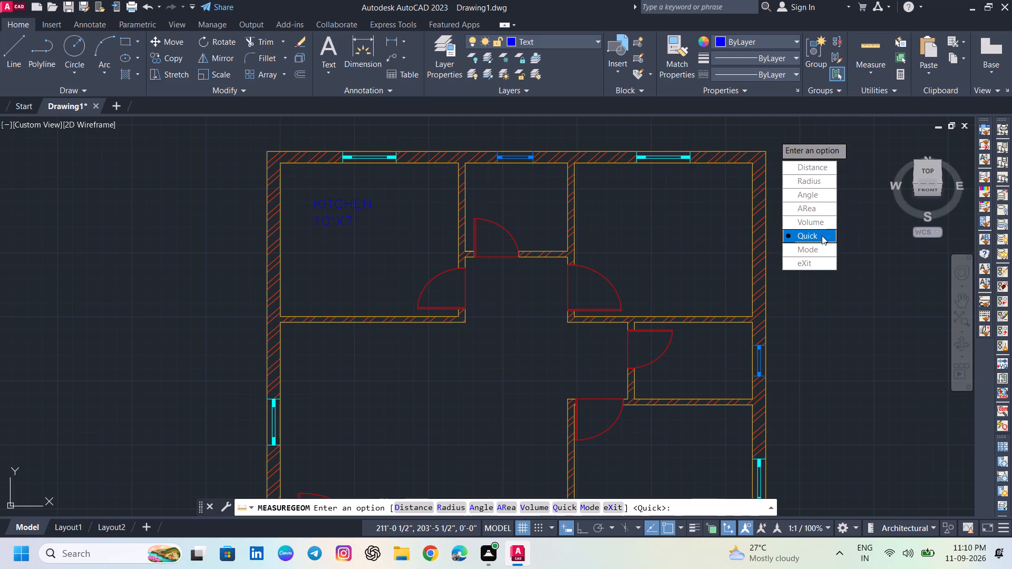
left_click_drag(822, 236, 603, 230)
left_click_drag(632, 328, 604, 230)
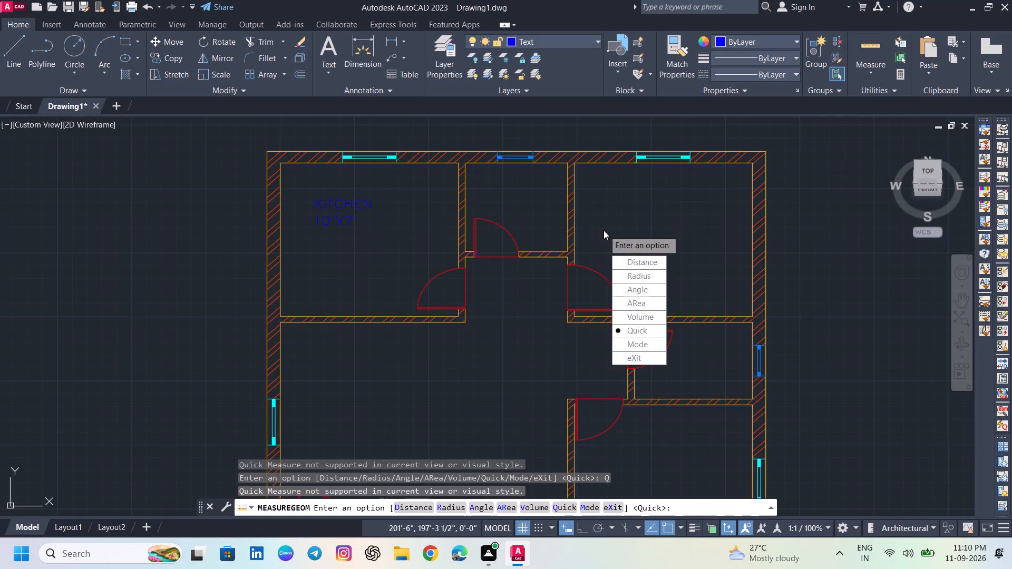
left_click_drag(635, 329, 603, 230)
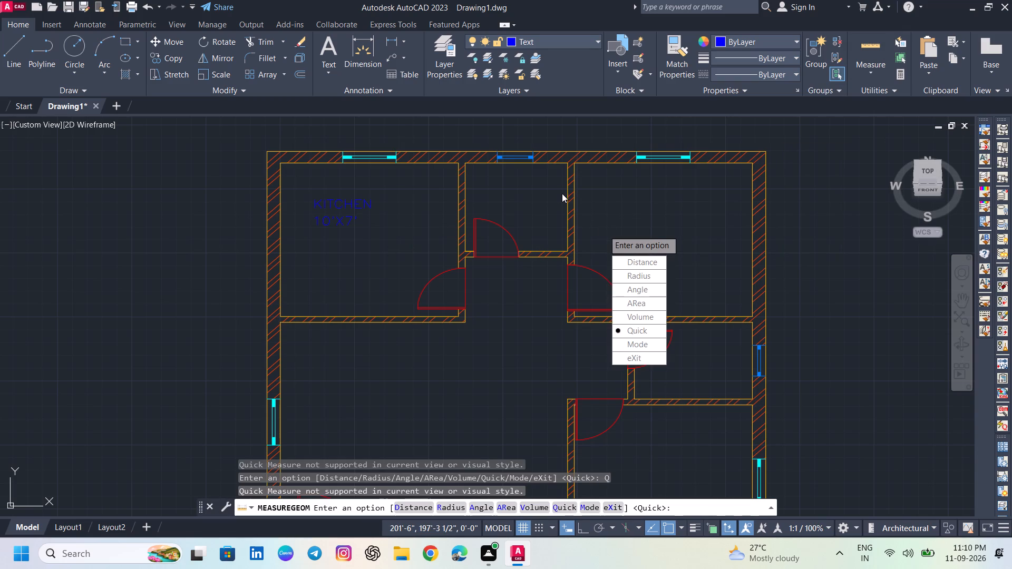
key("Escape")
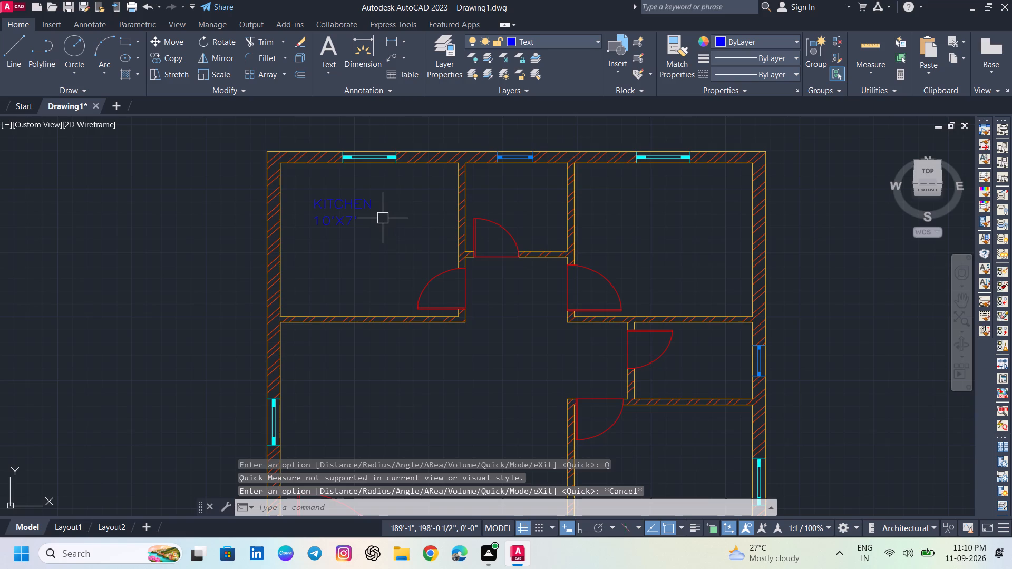
Copy the KITCHEN 10'X7' label in multiple mode, placing copies in the upper-middle and upper-right rooms.
scroll(383, 218, "up", 1)
scroll(384, 217, "down", 1)
middle_click_drag(404, 232, 355, 222)
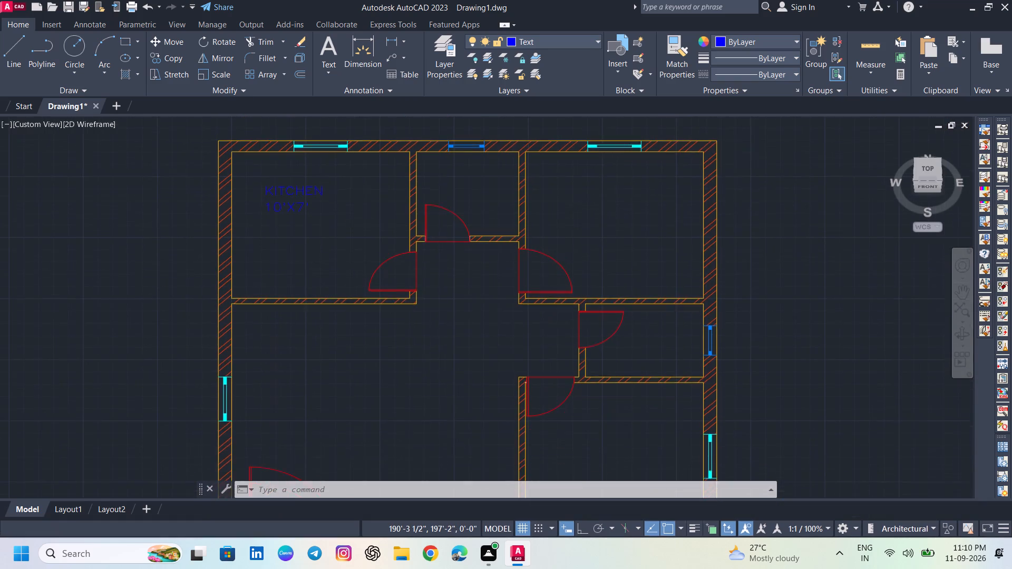
middle_click_drag(401, 236, 387, 236)
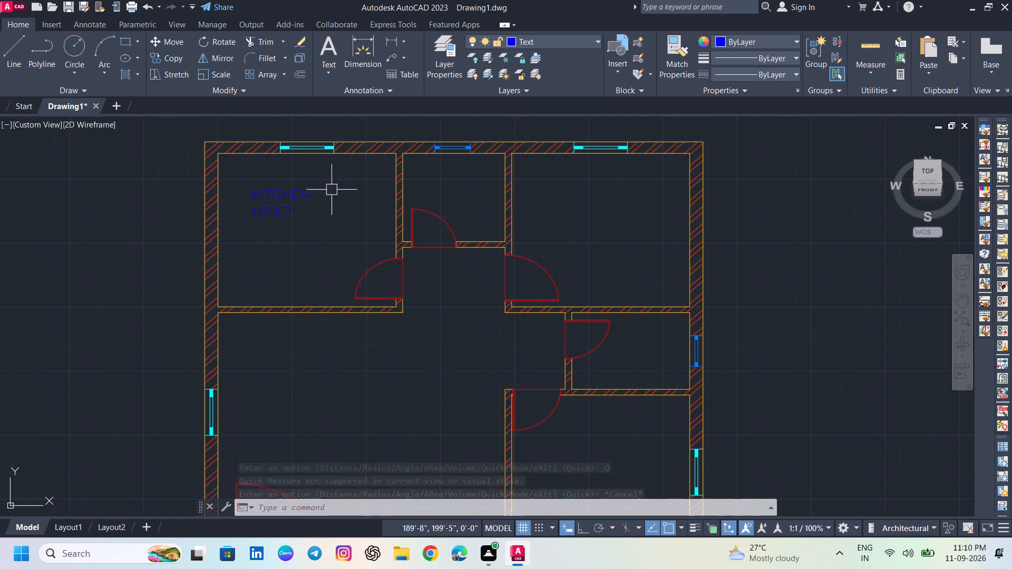
scroll(272, 204, "up", 2)
scroll(347, 208, "down", 2)
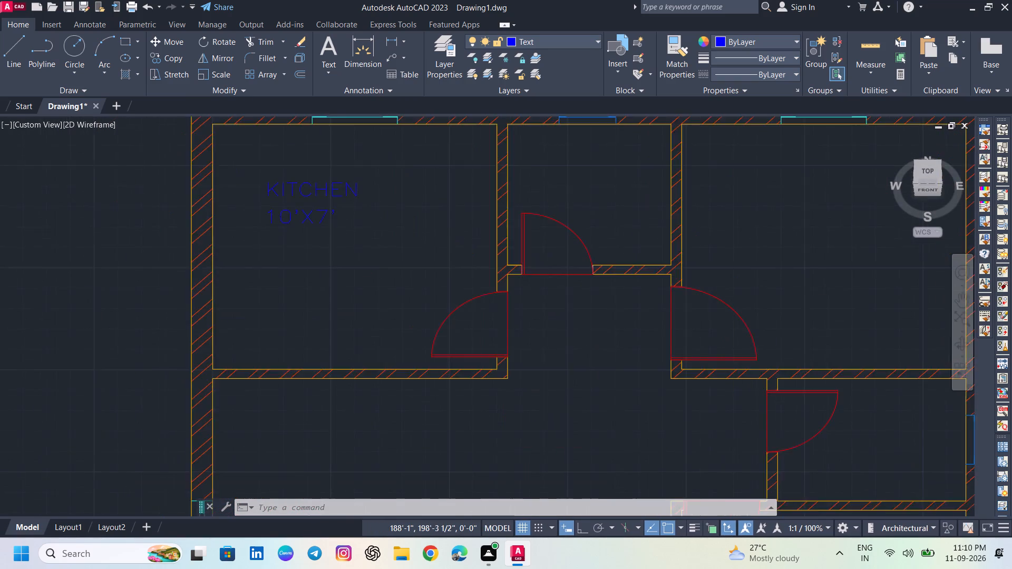
middle_click_drag(385, 218, 325, 228)
left_click(288, 207)
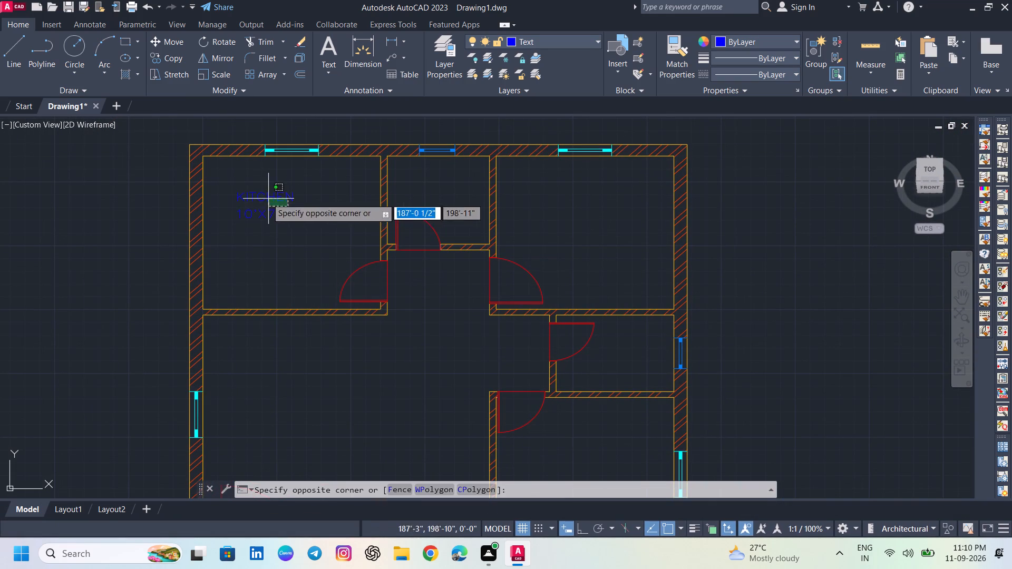
left_click(265, 198)
type("CP")
key("Return")
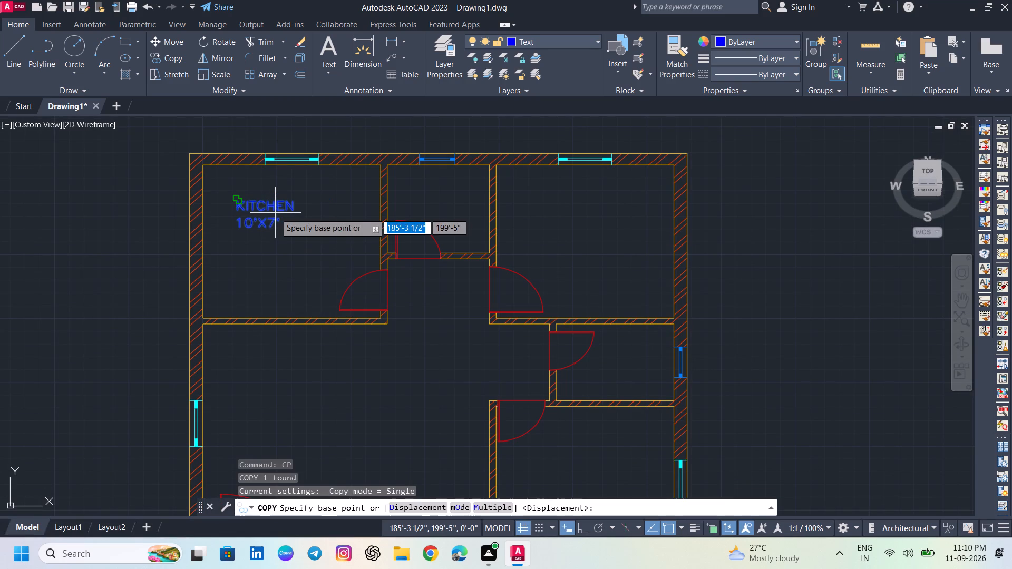
key("m")
key("Return")
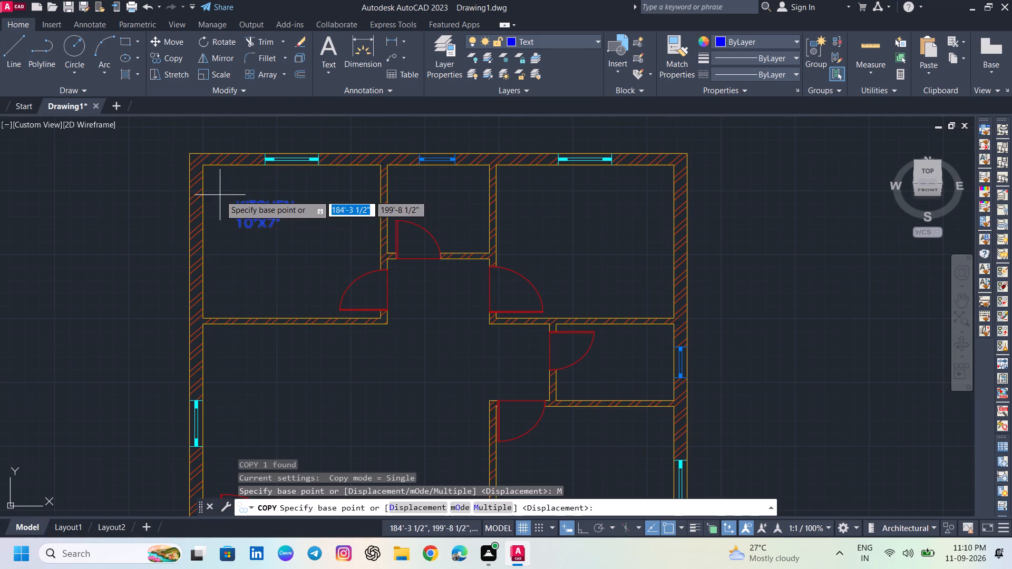
left_click(233, 201)
left_click(406, 185)
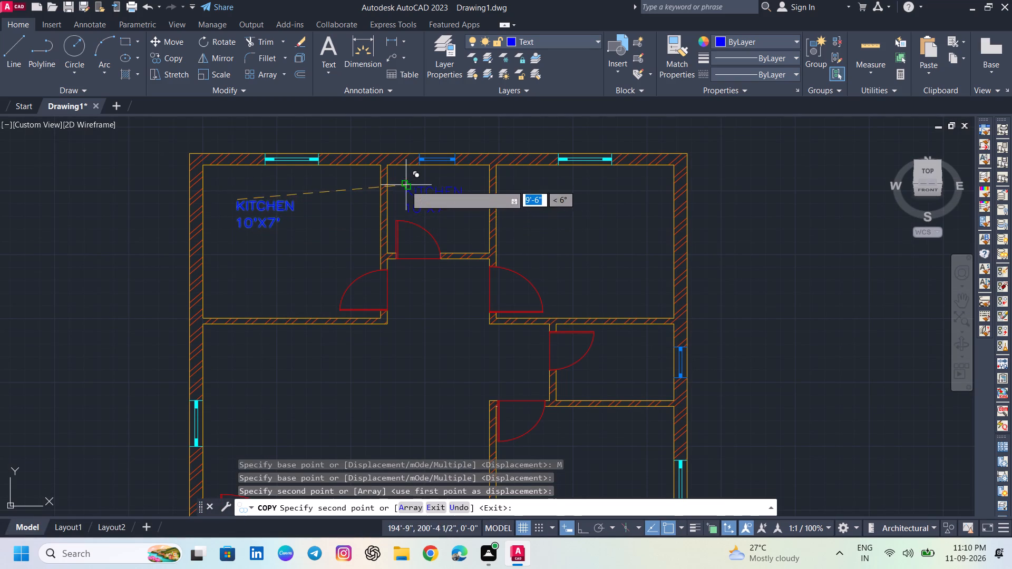
left_click(557, 203)
Place label copies in the small right-hand room, the large left room, the lower-right room and the front area inside the gate.
middle_click_drag(551, 270, 540, 161)
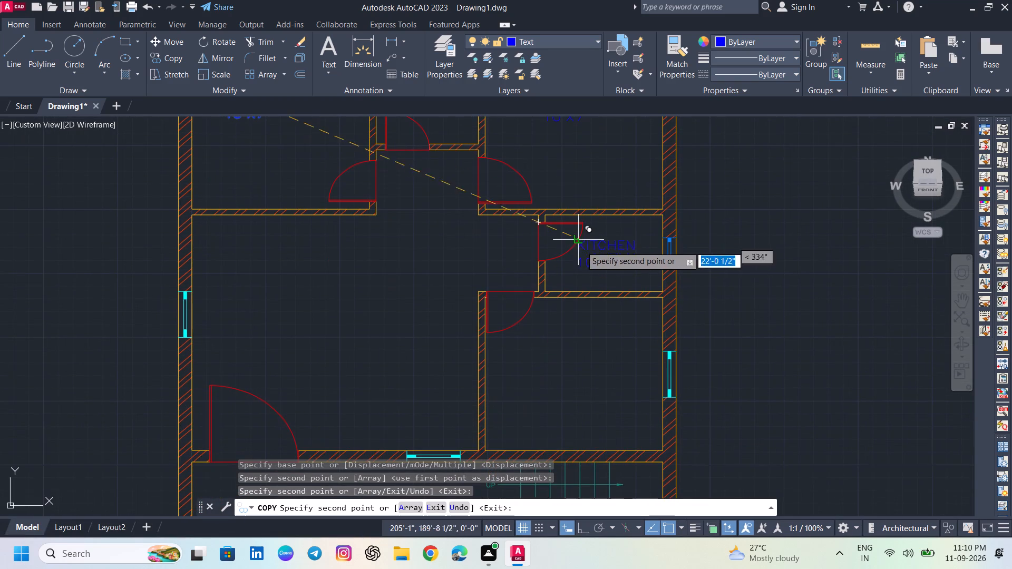
left_click(590, 250)
middle_click_drag(346, 311, 342, 249)
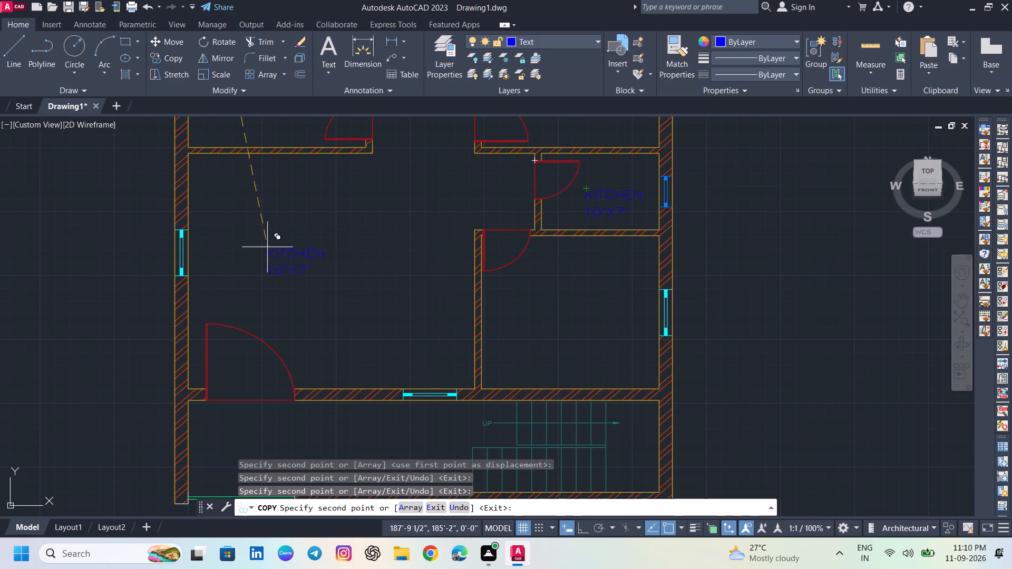
left_click(267, 247)
left_click(550, 295)
middle_click_drag(542, 323, 519, 212)
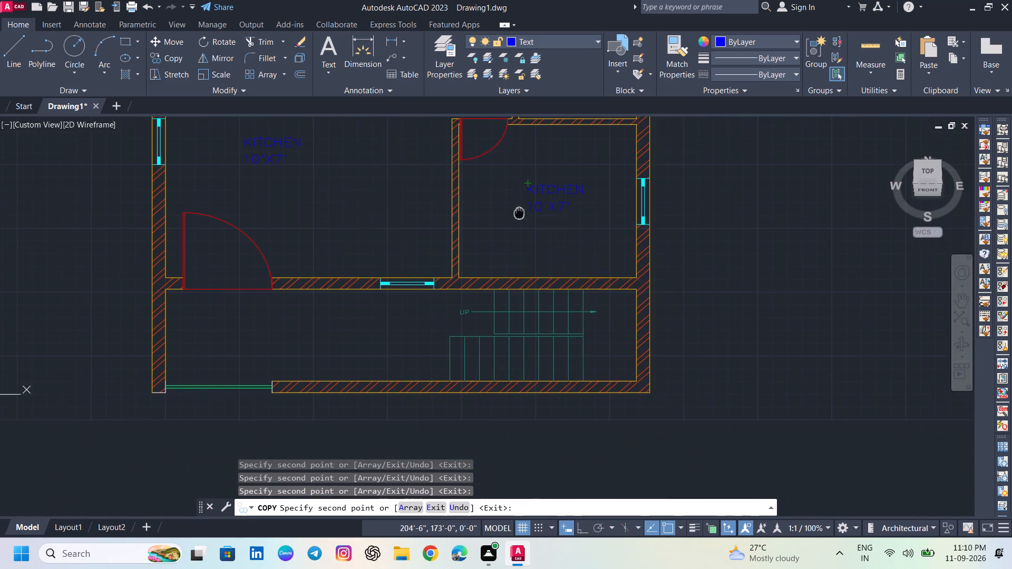
middle_click_drag(373, 354, 475, 309)
left_click(336, 290)
Place another copy of the label outside the plan, below the front wall near the gate.
scroll(355, 282, "down", 1)
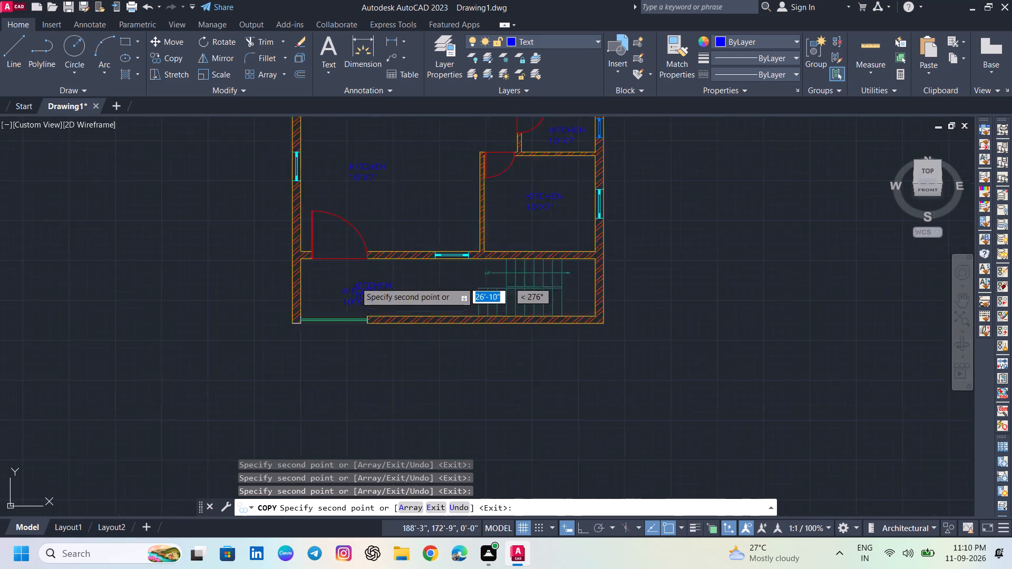
scroll(355, 282, "down", 1)
middle_click_drag(395, 291, 367, 392)
middle_click_drag(333, 222, 346, 335)
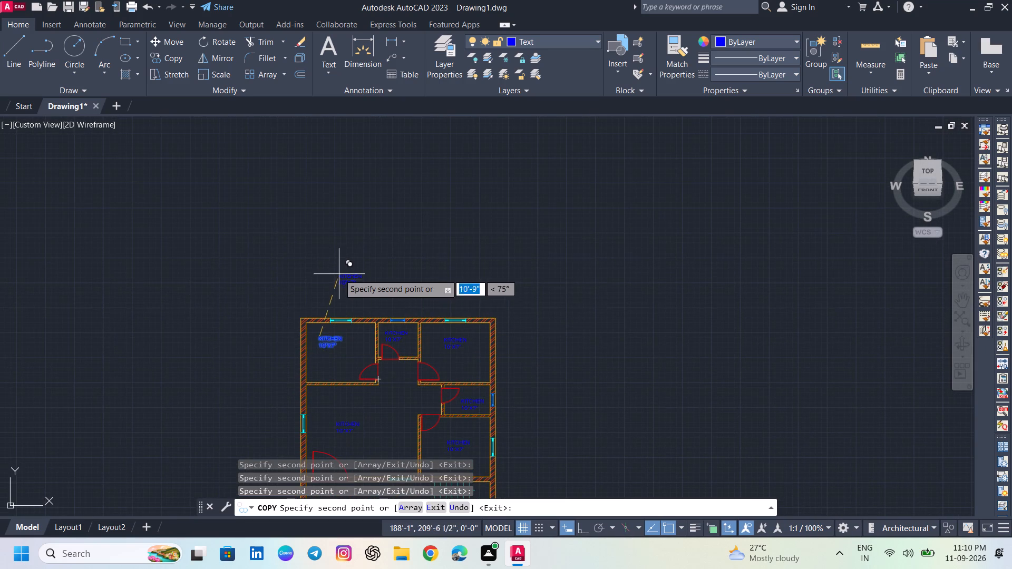
scroll(348, 313, "down", 1)
middle_click_drag(356, 343, 363, 118)
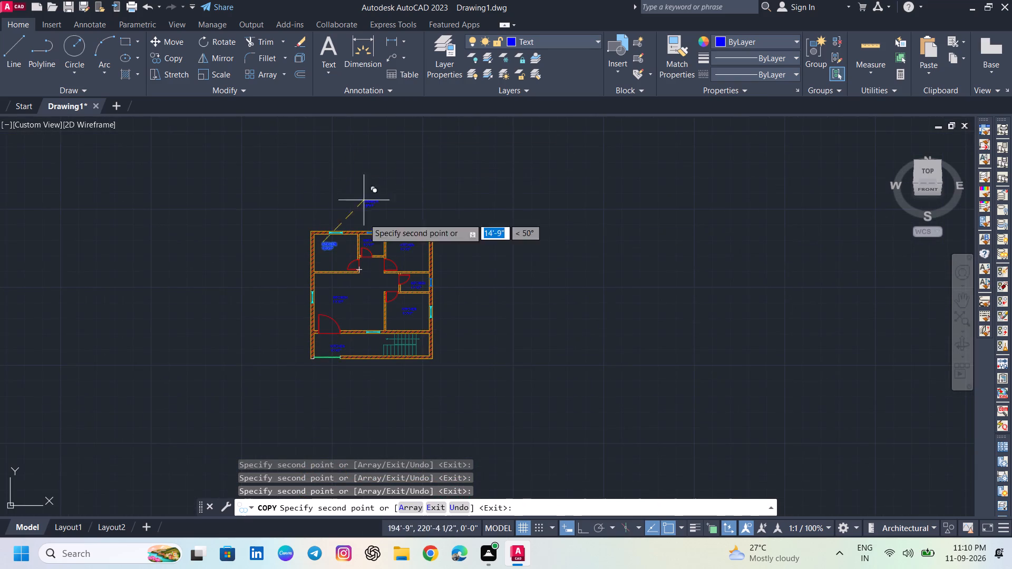
middle_click_drag(343, 355, 352, 277)
scroll(353, 311, "up", 2)
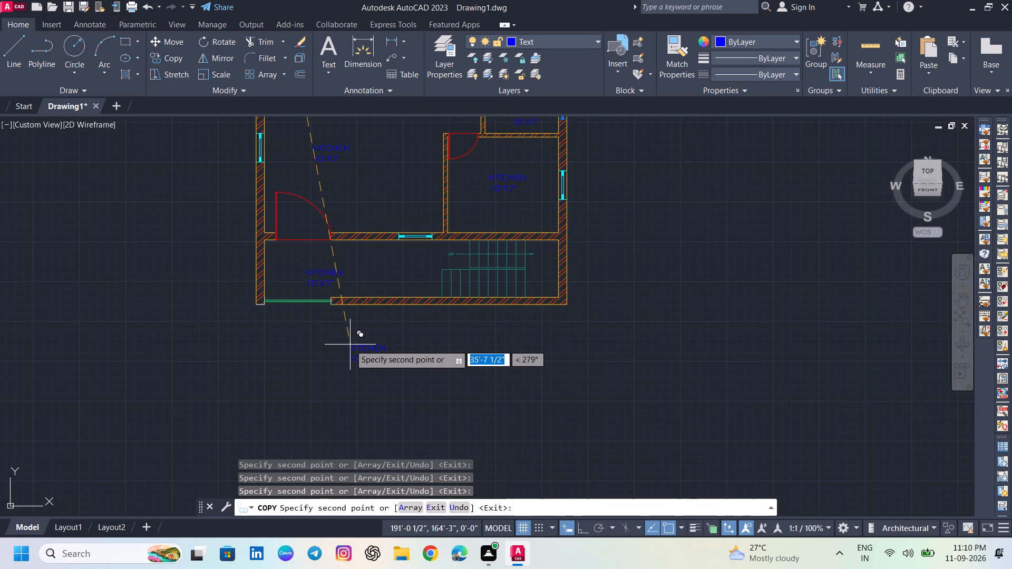
left_click(350, 345)
Place a final label copy beside the staircase near the right outer wall, and finish copying.
scroll(356, 311, "down", 1)
middle_click_drag(358, 311, 361, 379)
middle_click_drag(371, 297, 371, 313)
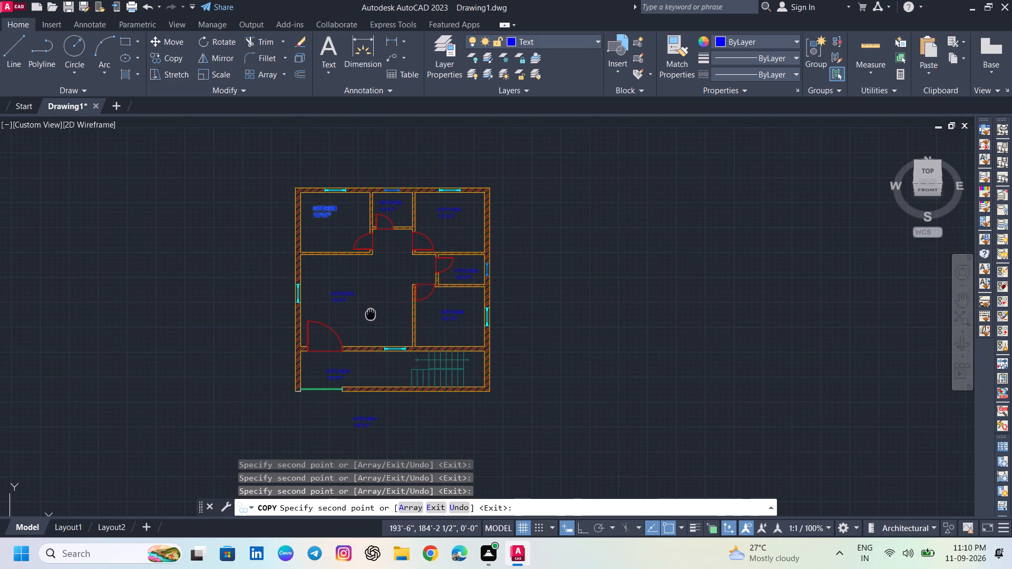
middle_click_drag(405, 221, 408, 273)
scroll(384, 214, "up", 2)
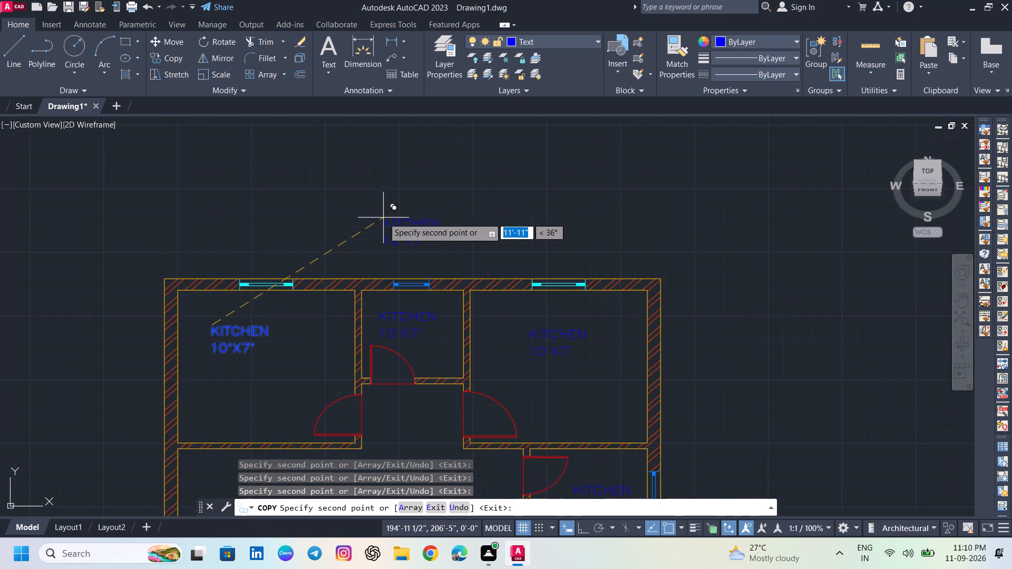
scroll(410, 244, "down", 1)
scroll(480, 311, "down", 3)
middle_click_drag(489, 399, 473, 256)
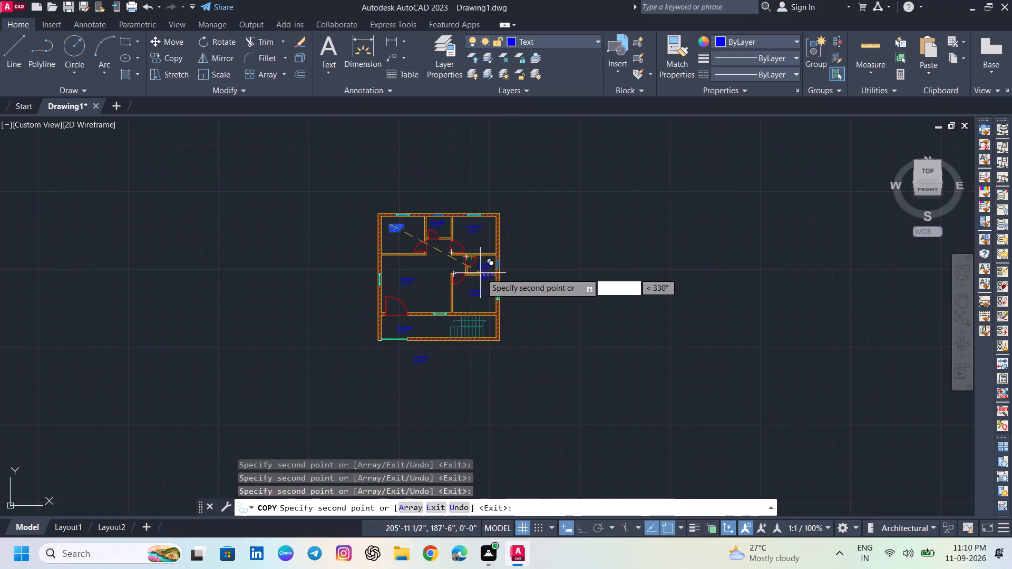
scroll(483, 277, "up", 3)
middle_click_drag(504, 407, 495, 195)
scroll(494, 268, "up", 3)
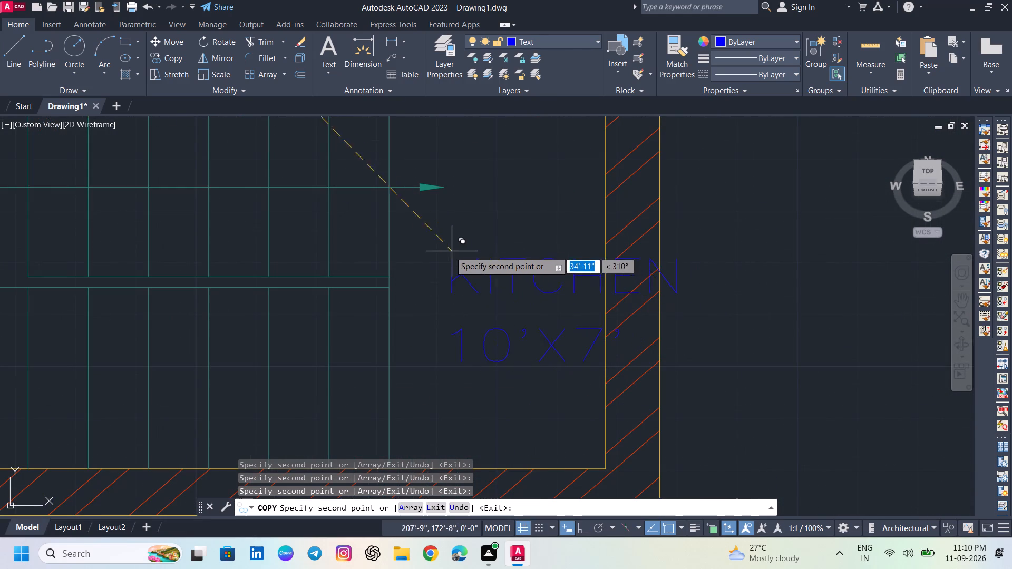
left_click(433, 240)
scroll(433, 240, "down", 3)
key("Escape")
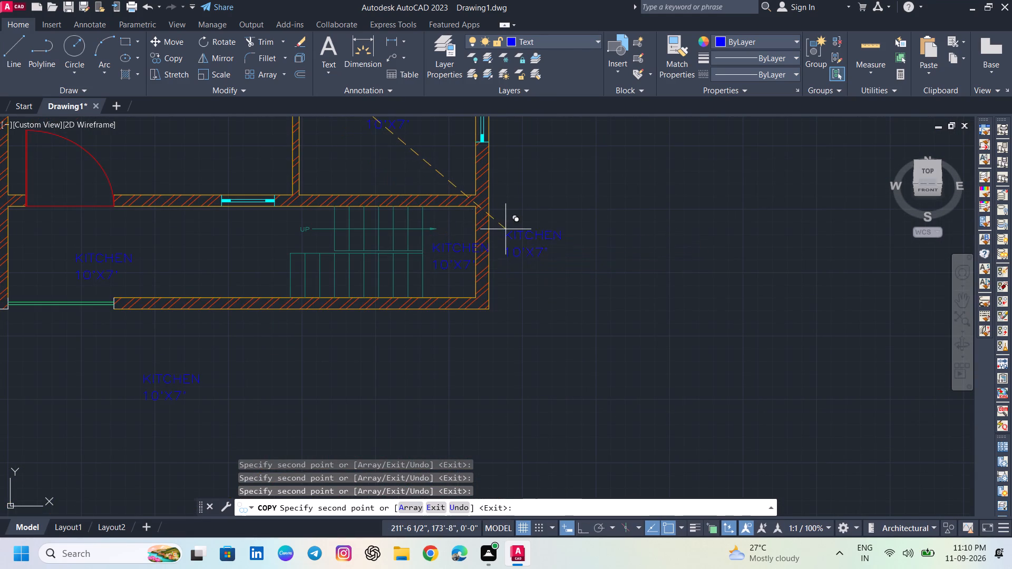
Replace the whole label text in the upper-middle room with STORE ROOM.
scroll(445, 232, "down", 3)
middle_click_drag(360, 224, 355, 316)
scroll(357, 238, "up", 4)
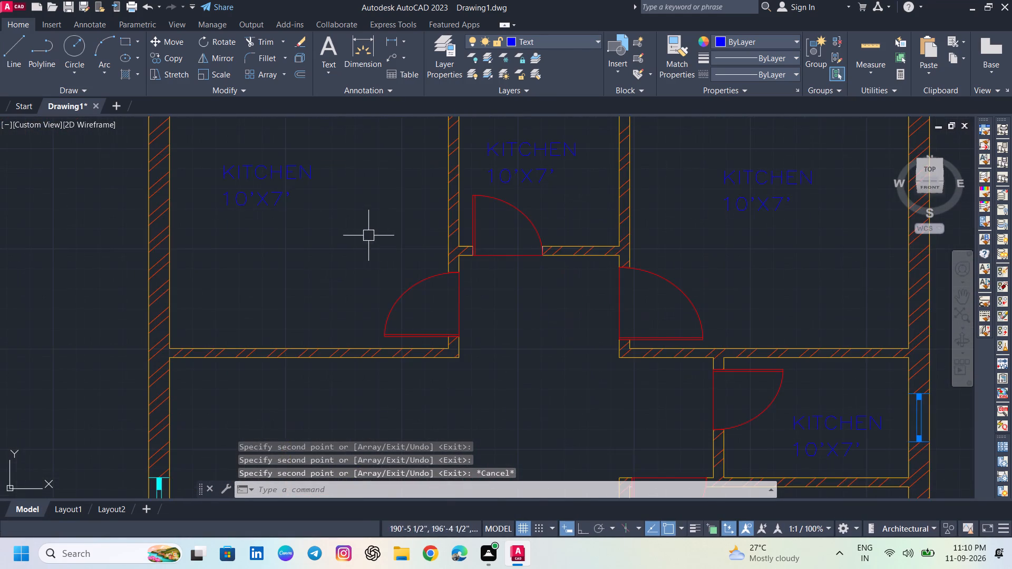
middle_click_drag(458, 218, 385, 263)
double_click(461, 198)
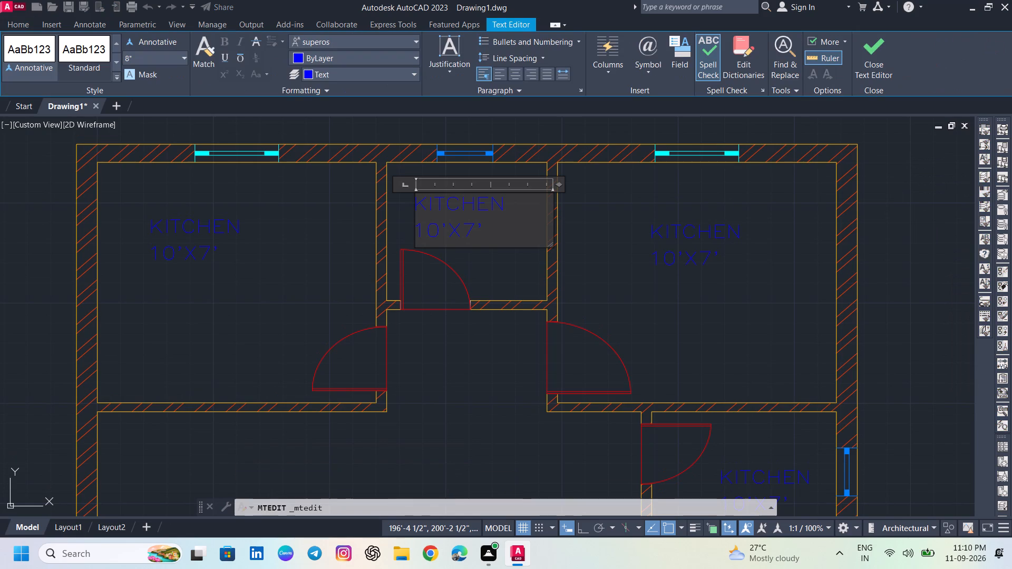
key("ctrl+a")
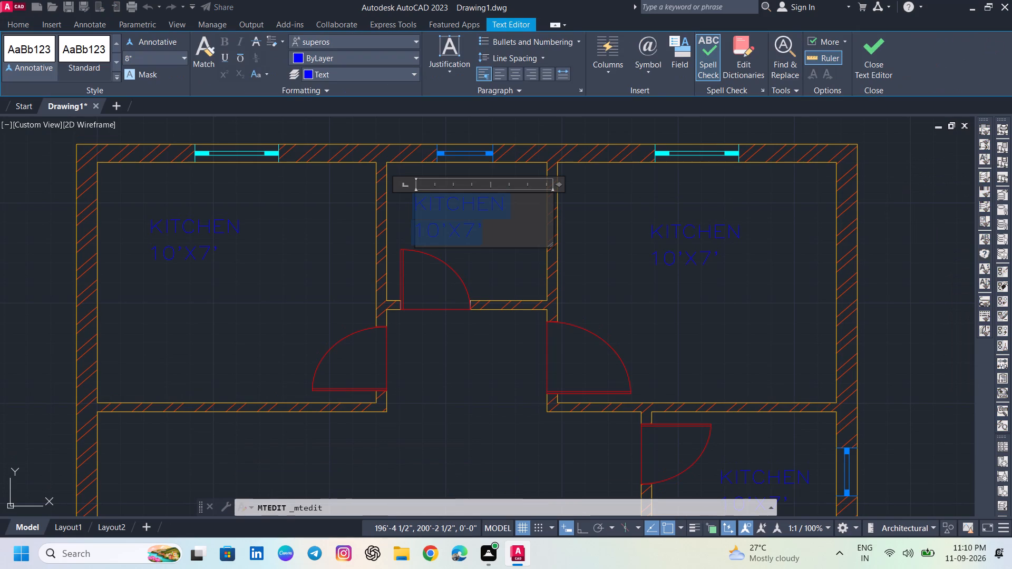
type("STORE ROMM")
key("BackSpace")
key("BackSpace")
type("OM")
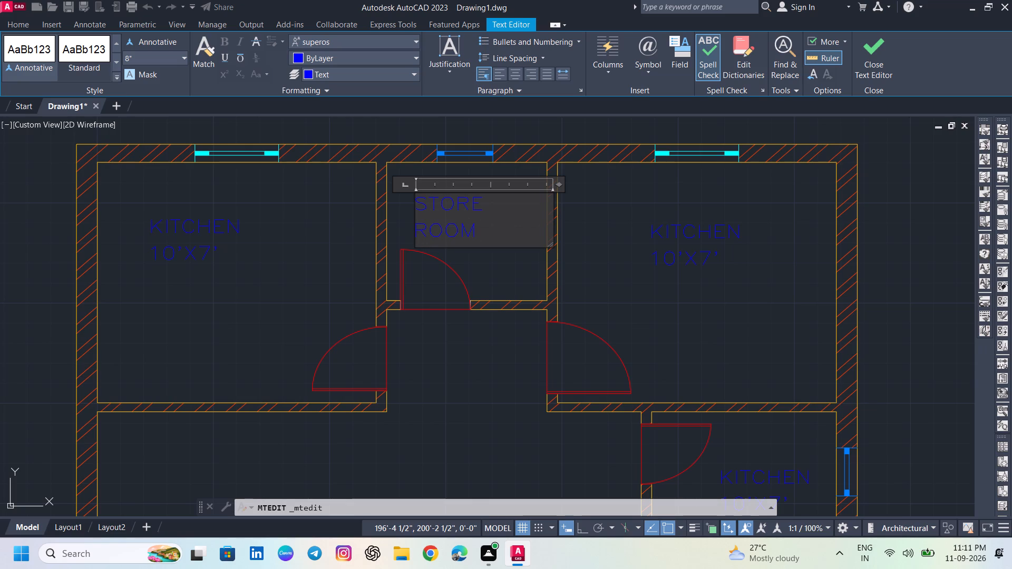
left_click(485, 274)
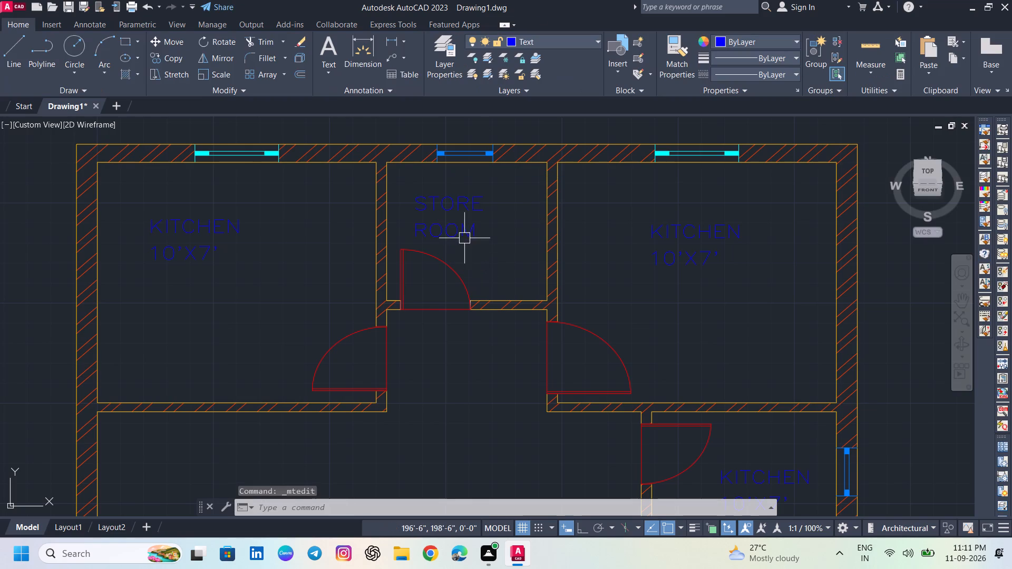
Widen the STORE ROOM text box so the label fits on one line, and move it inside the room near the left wall.
left_click(464, 238)
left_click_drag(555, 194, 579, 189)
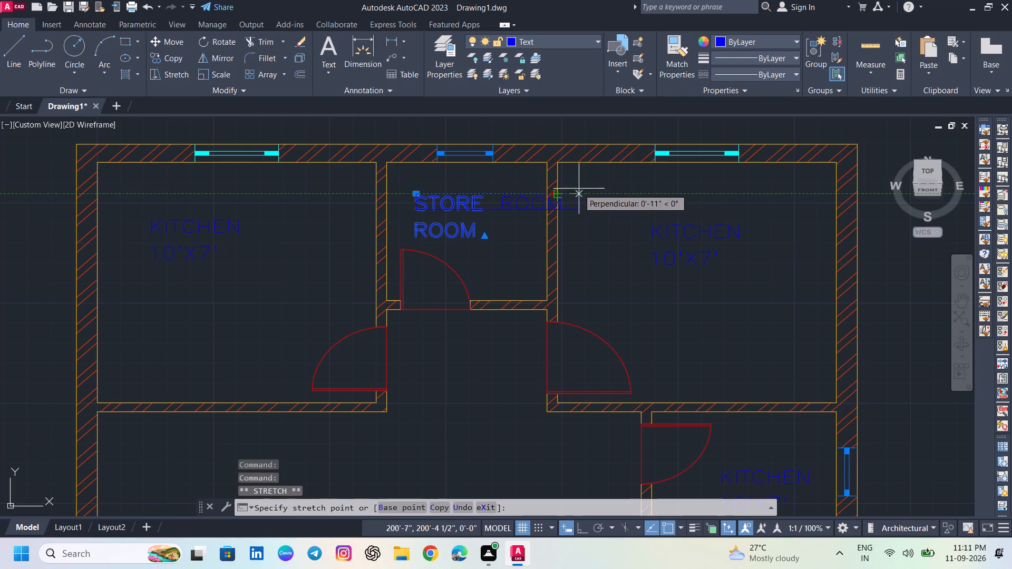
left_click_drag(579, 189, 581, 186)
left_click(579, 192)
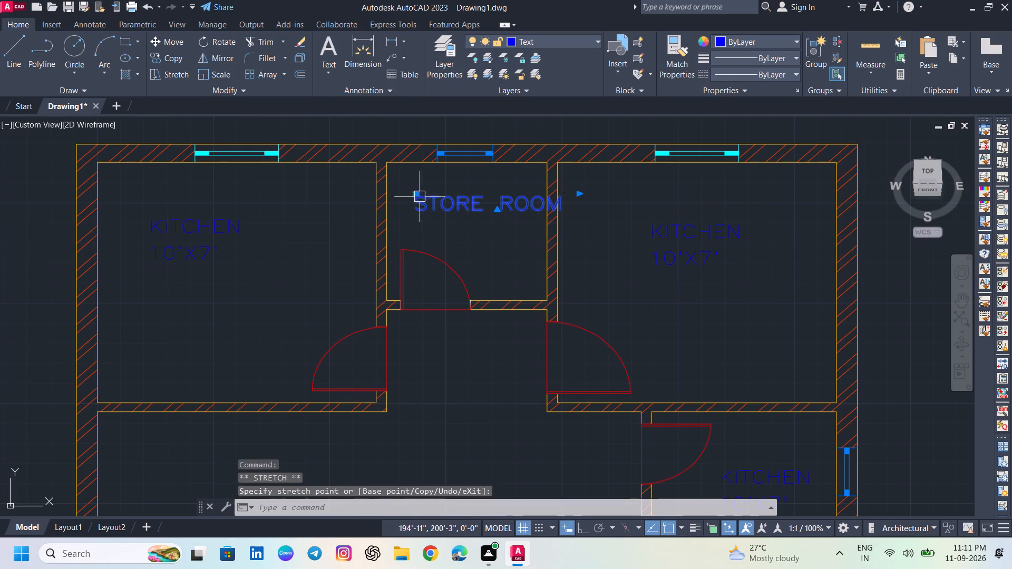
left_click(419, 195)
scroll(398, 187, "up", 3)
left_click(379, 175)
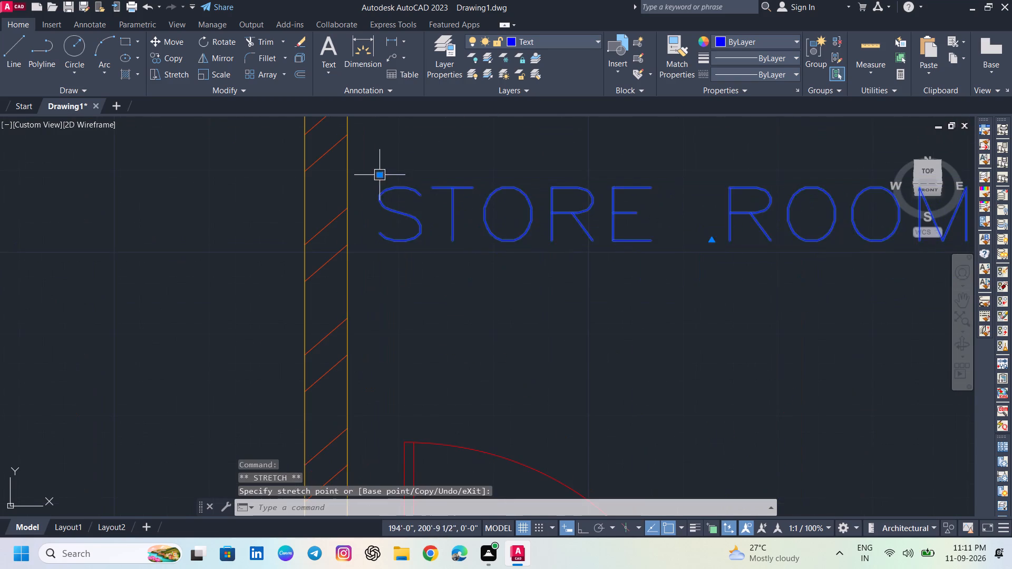
scroll(379, 184, "down", 2)
scroll(419, 219, "down", 1)
key("Escape")
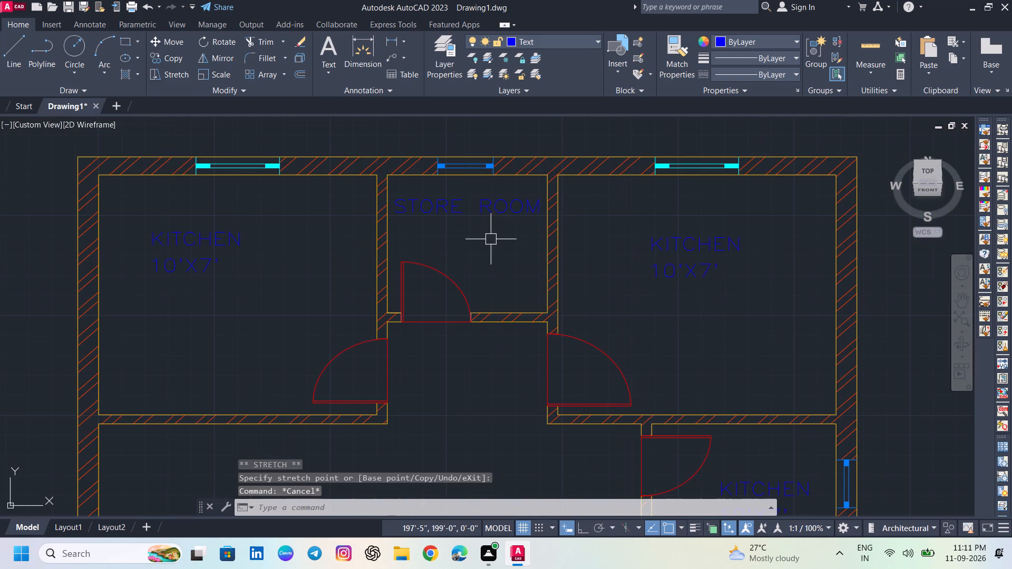
Delete the space between the two words of the STORE ROOM label.
double_click(500, 209)
left_click(476, 207)
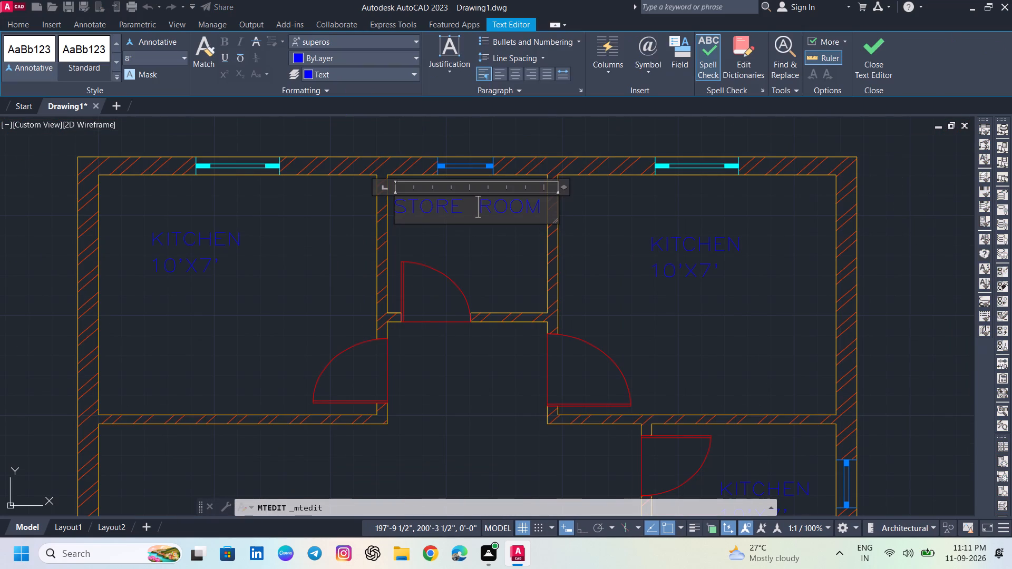
key("BackSpace")
left_click(475, 248)
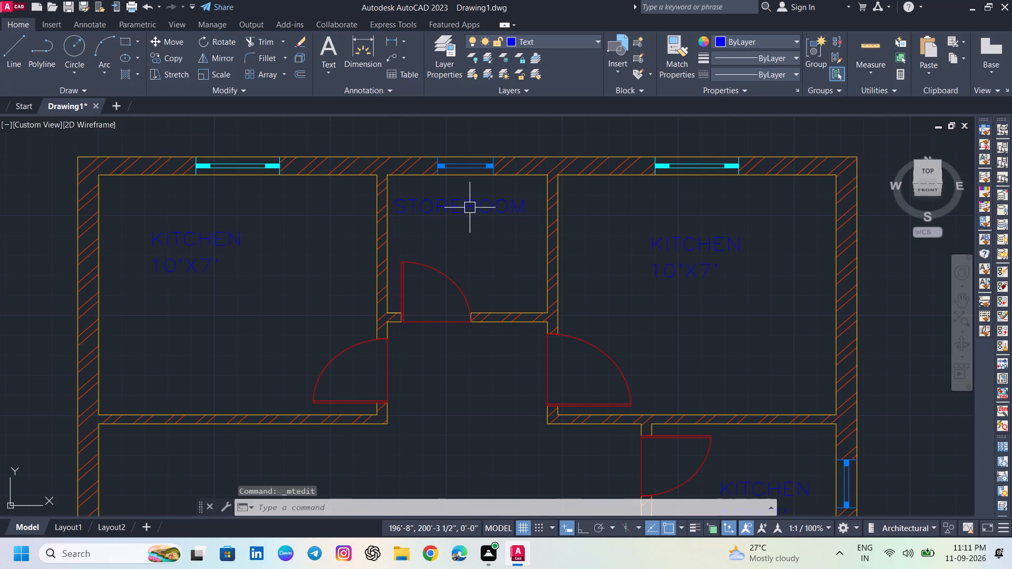
Put a space back between the two words of the STORE ROOM label.
double_click(470, 207)
key("space")
left_click(473, 232)
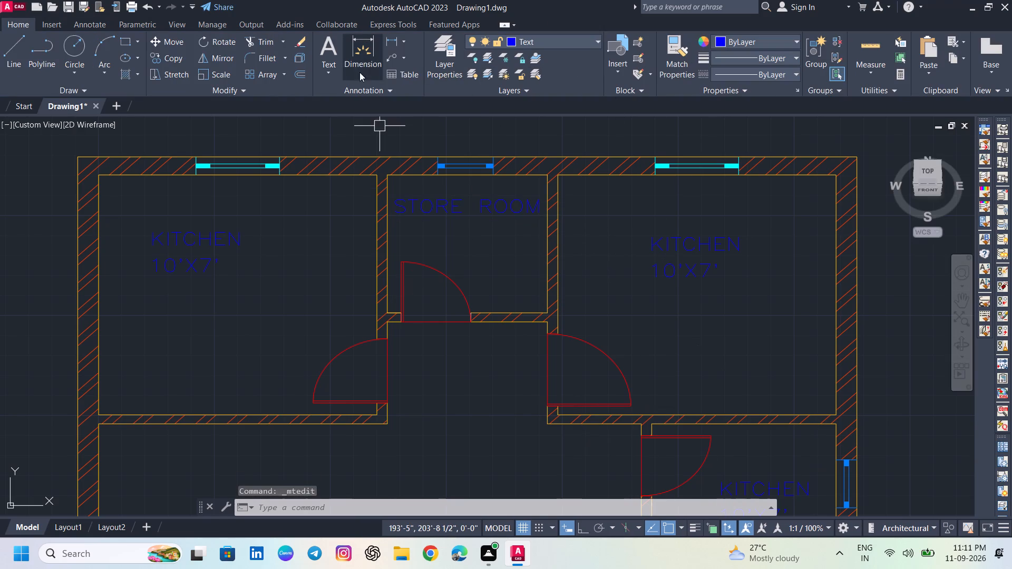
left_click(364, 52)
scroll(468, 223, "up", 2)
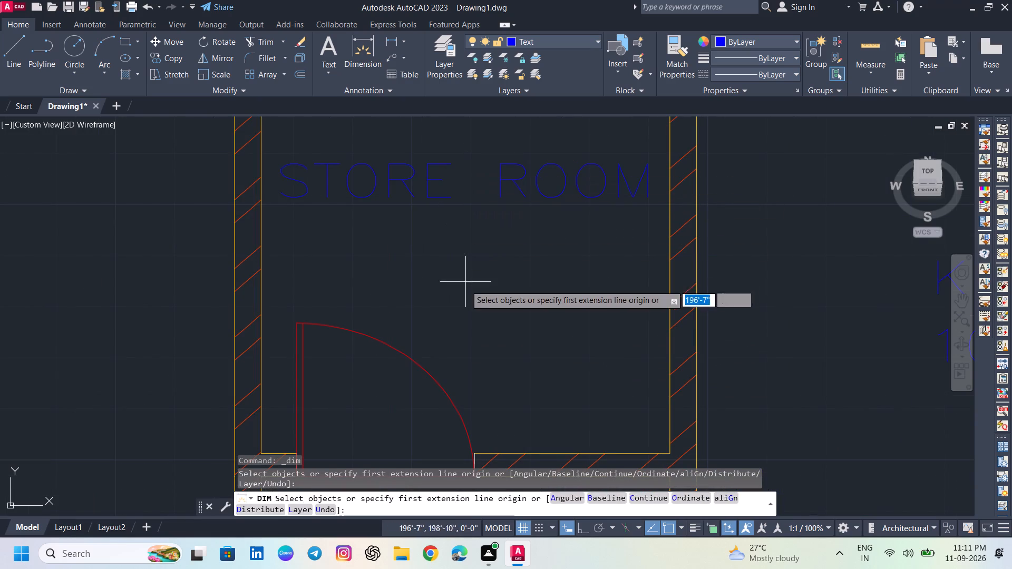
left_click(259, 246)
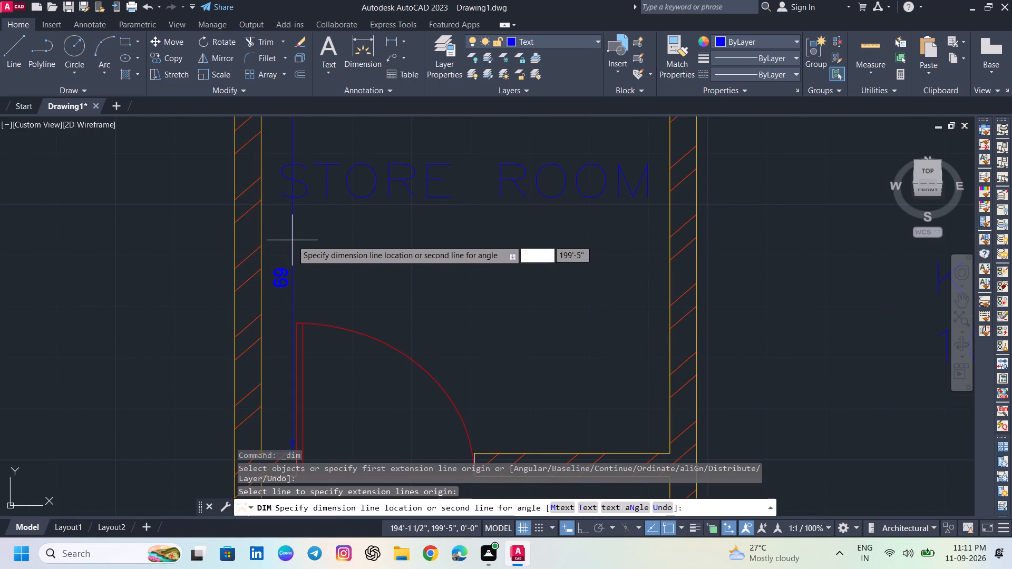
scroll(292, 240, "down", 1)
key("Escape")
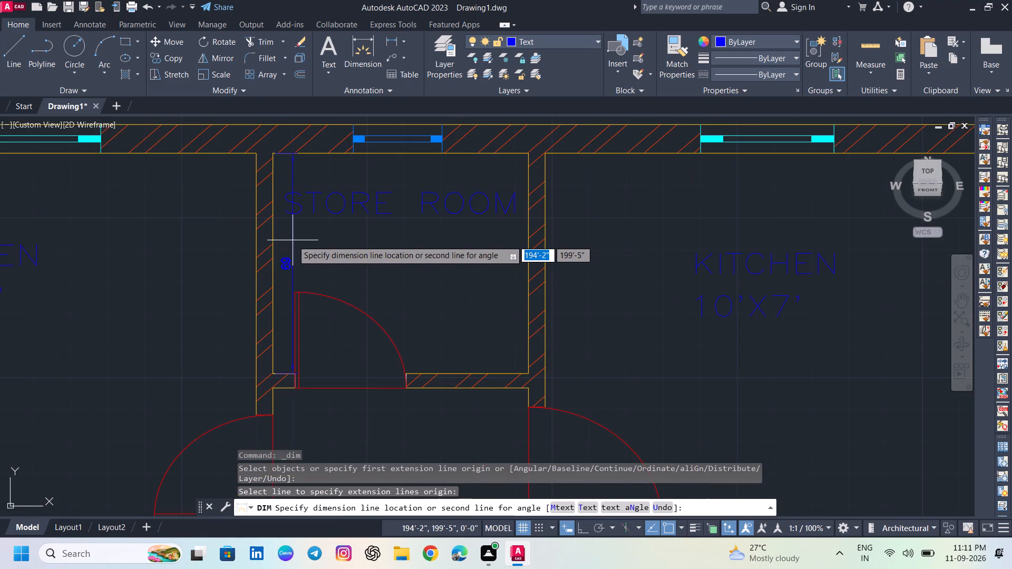
Set the ISO-25 dimension style's linear units to Architectural with a precision of 0'-0 1/2".
key("d")
key("Return")
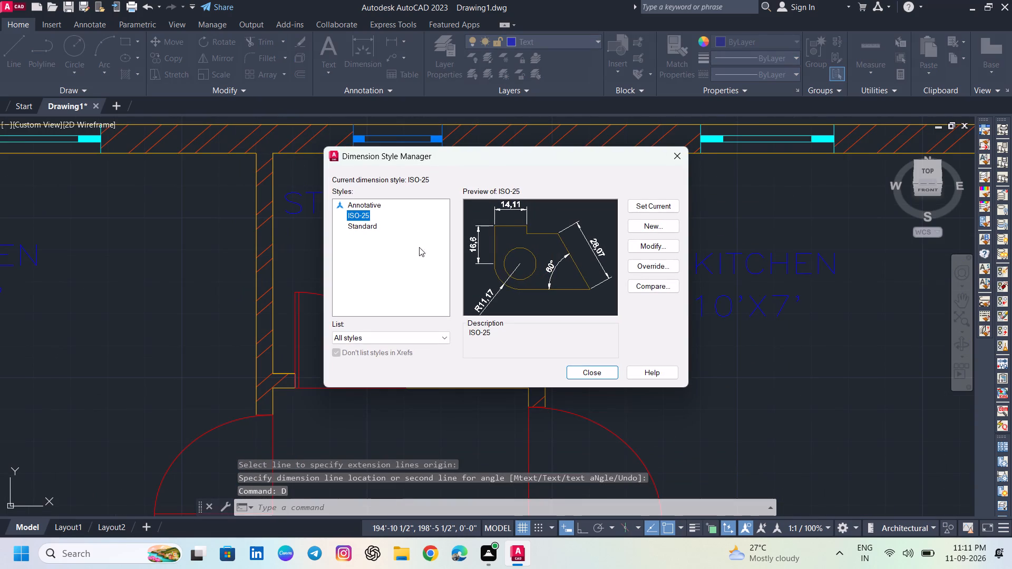
left_click(664, 242)
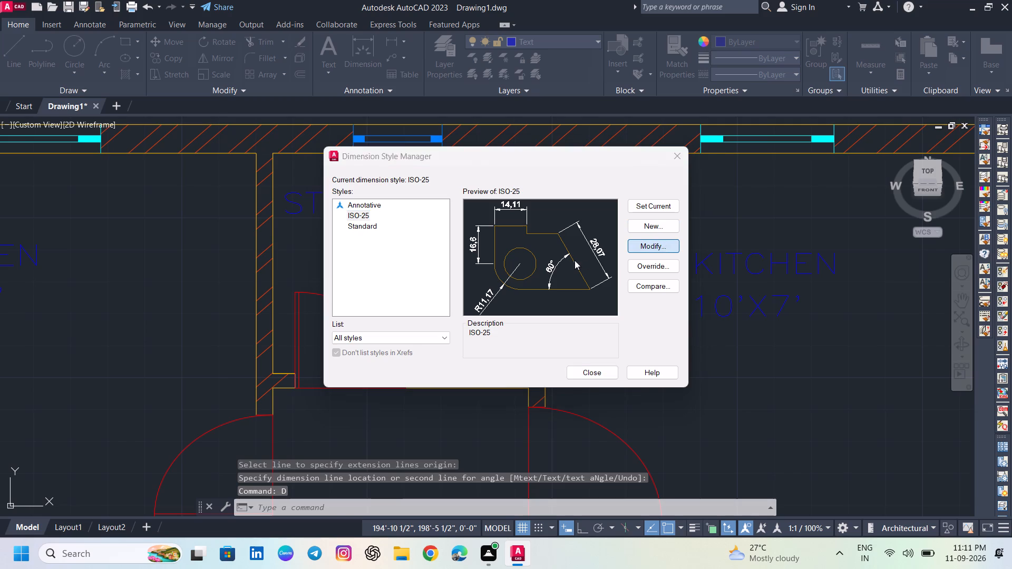
left_click(524, 144)
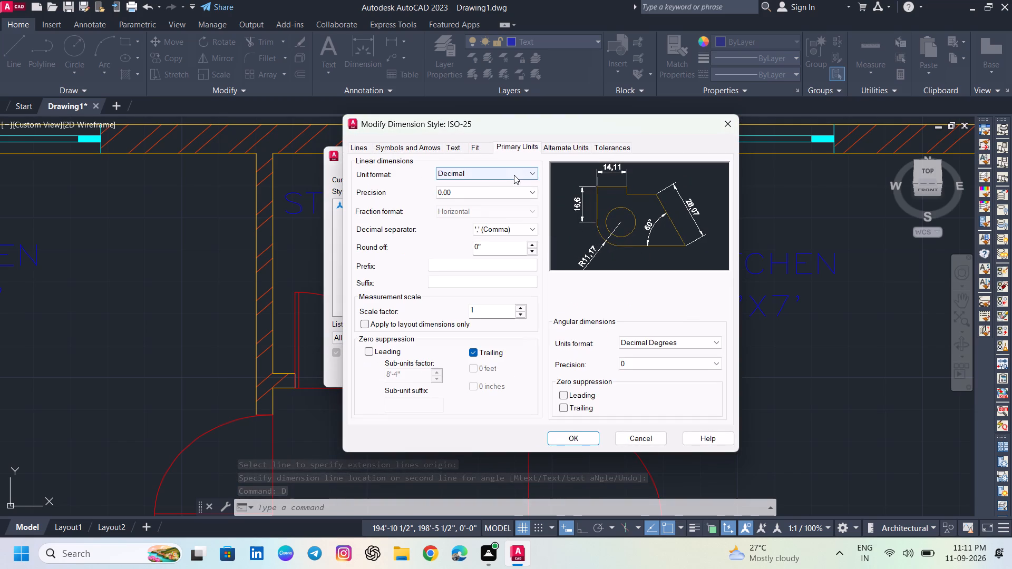
left_click(514, 175)
left_click(479, 211)
left_click(476, 191)
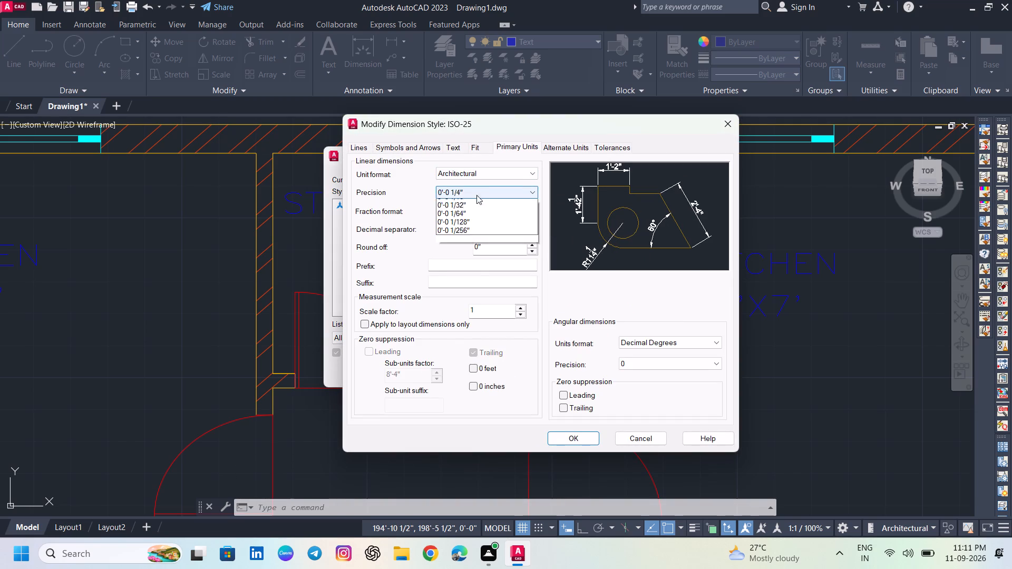
left_click(475, 212)
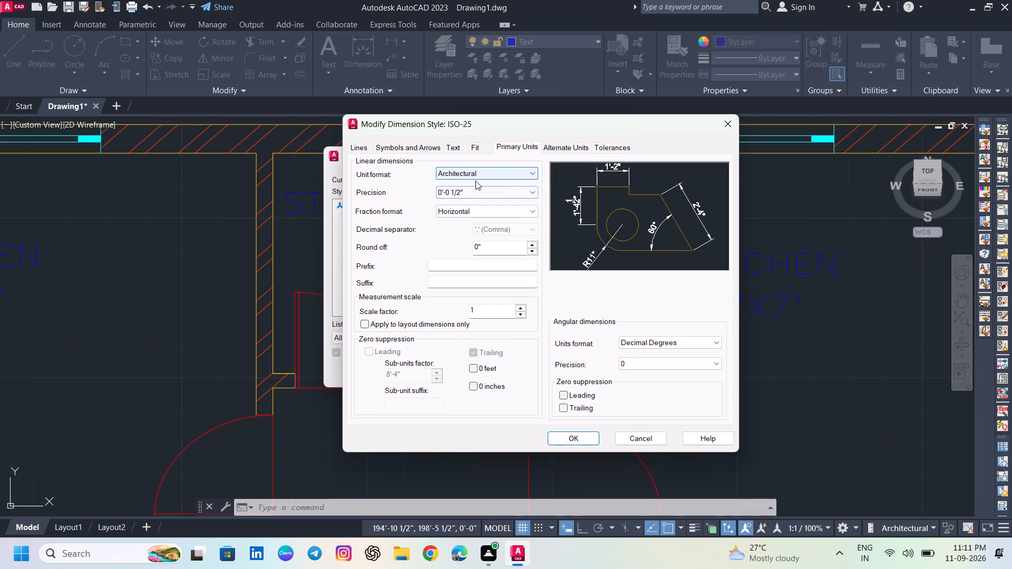
Set the style's first, second and leader arrowheads to Architectural tick, with an arrow size of 3".
left_click(410, 148)
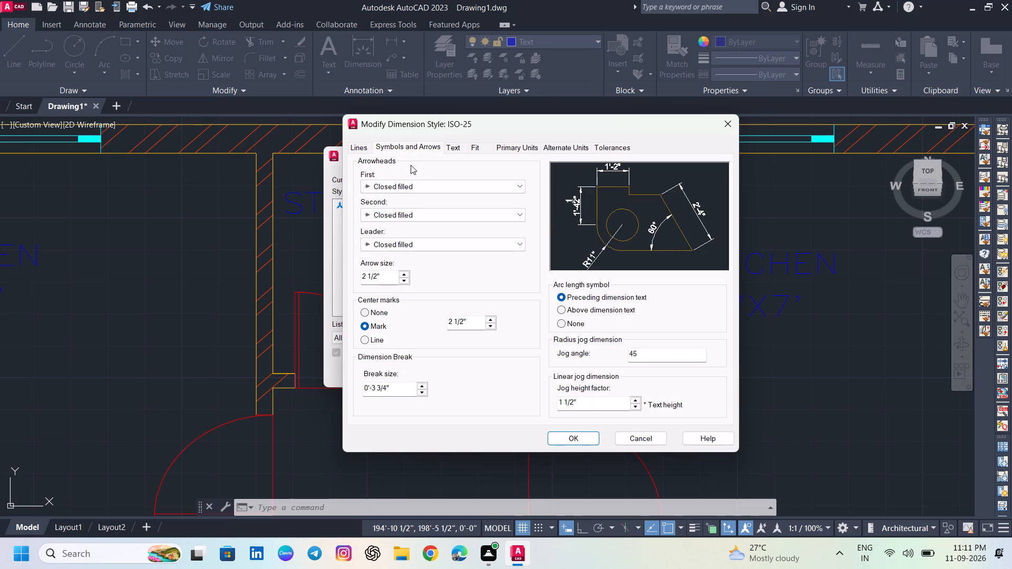
left_click(407, 188)
left_click(395, 241)
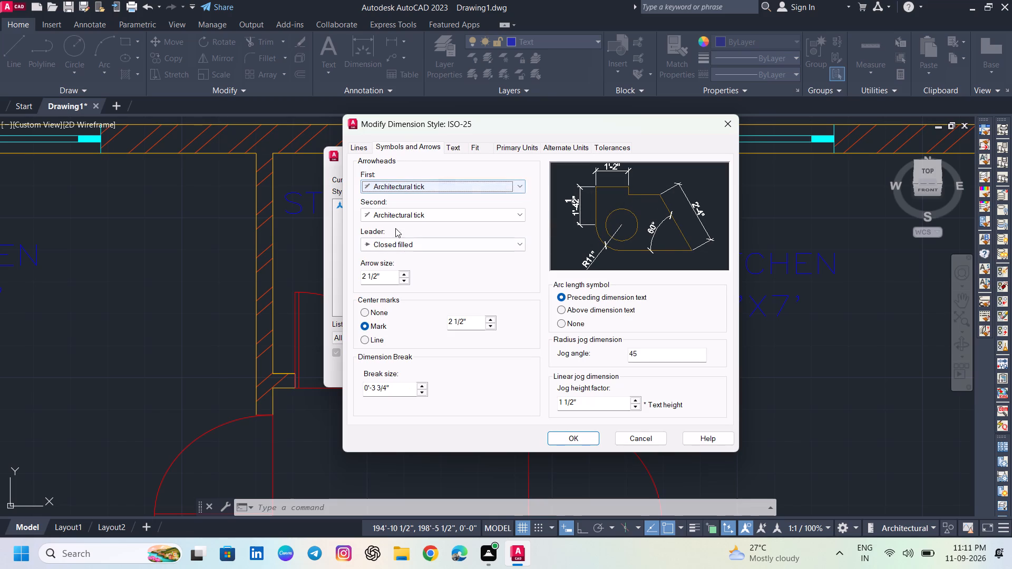
left_click(407, 249)
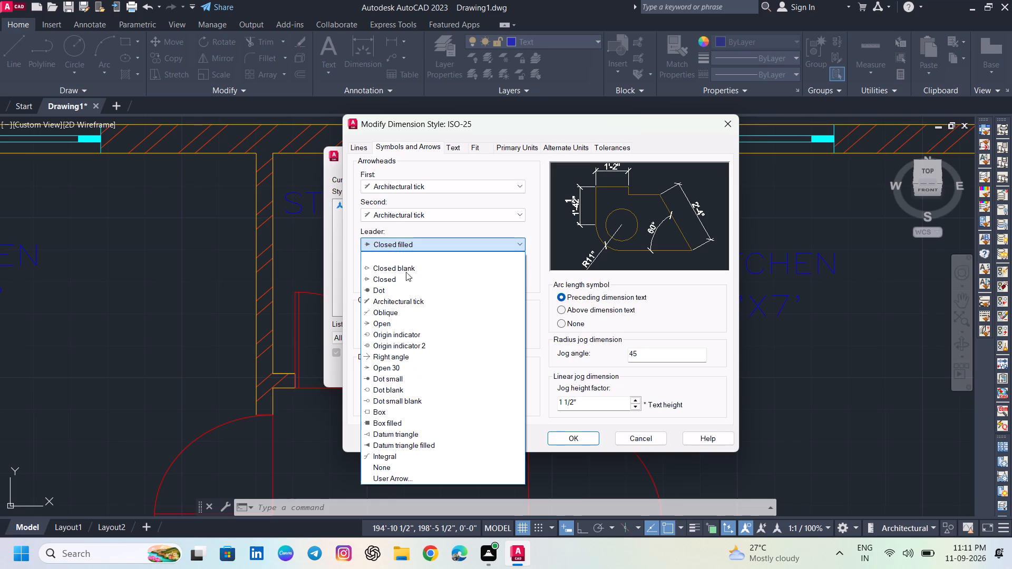
left_click(387, 300)
left_click_drag(386, 275, 352, 276)
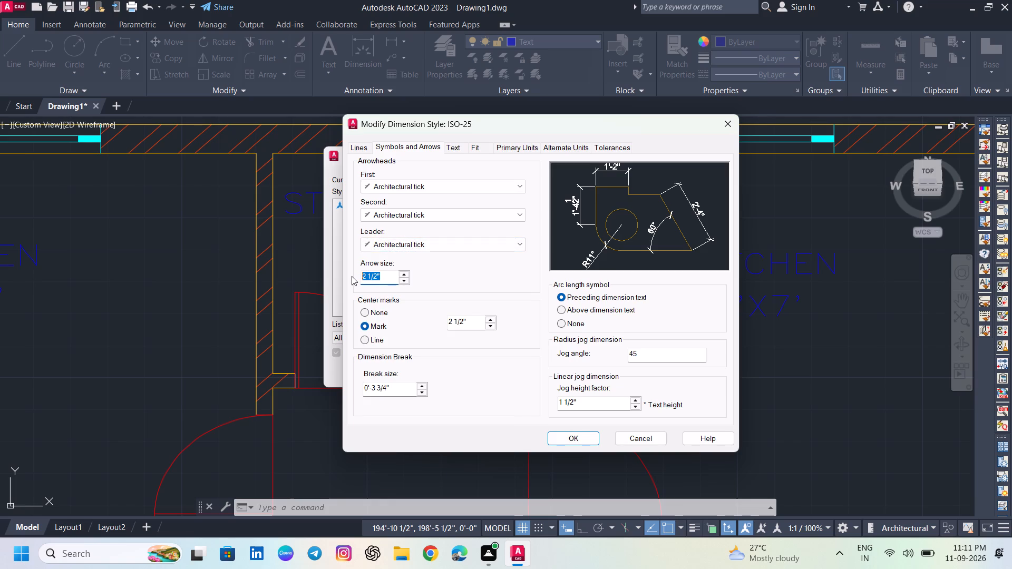
key("3")
key("Return")
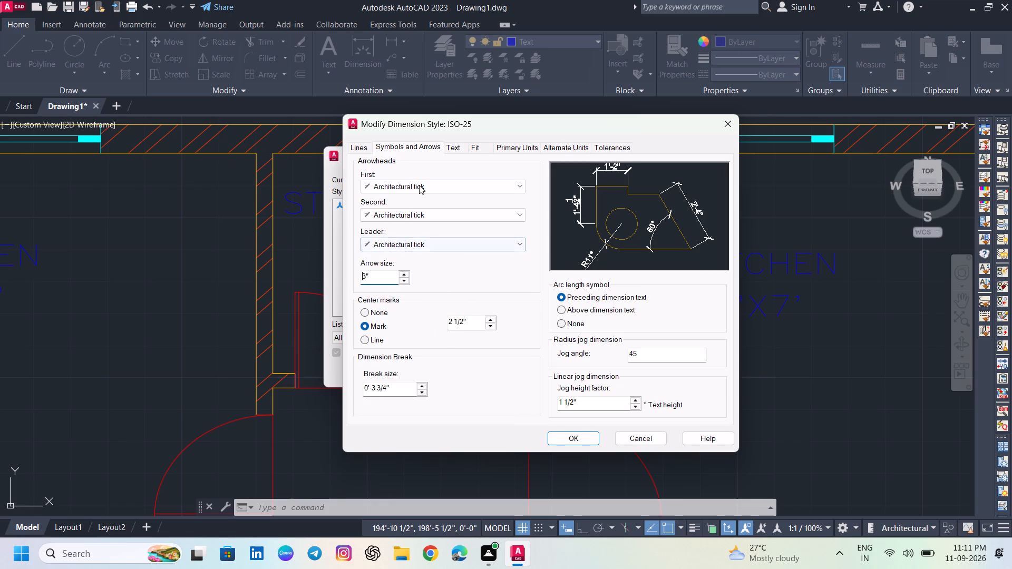
Apply the dimension style changes, make ISO-25 the current style, and close the style manager.
left_click(364, 148)
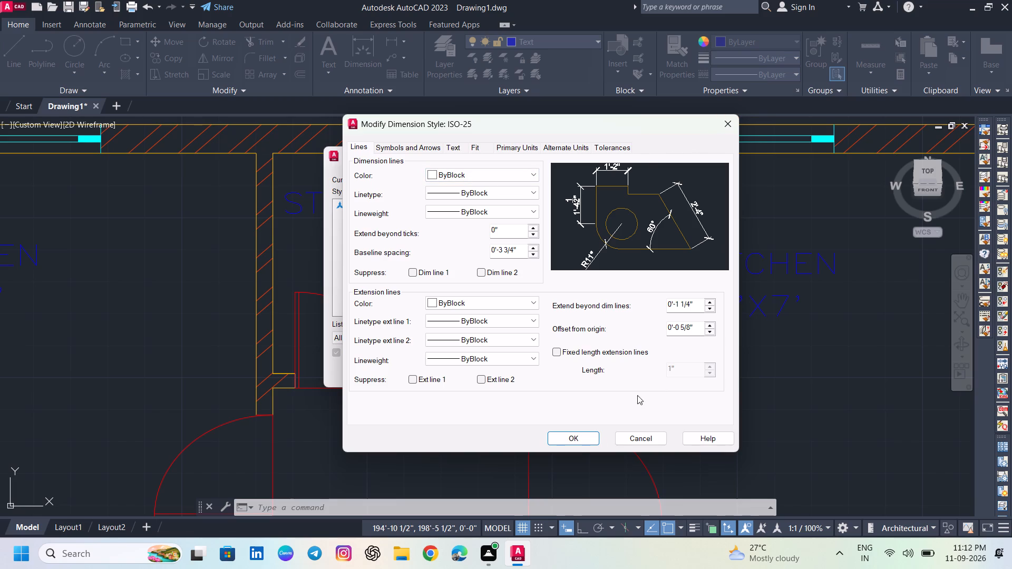
left_click(580, 437)
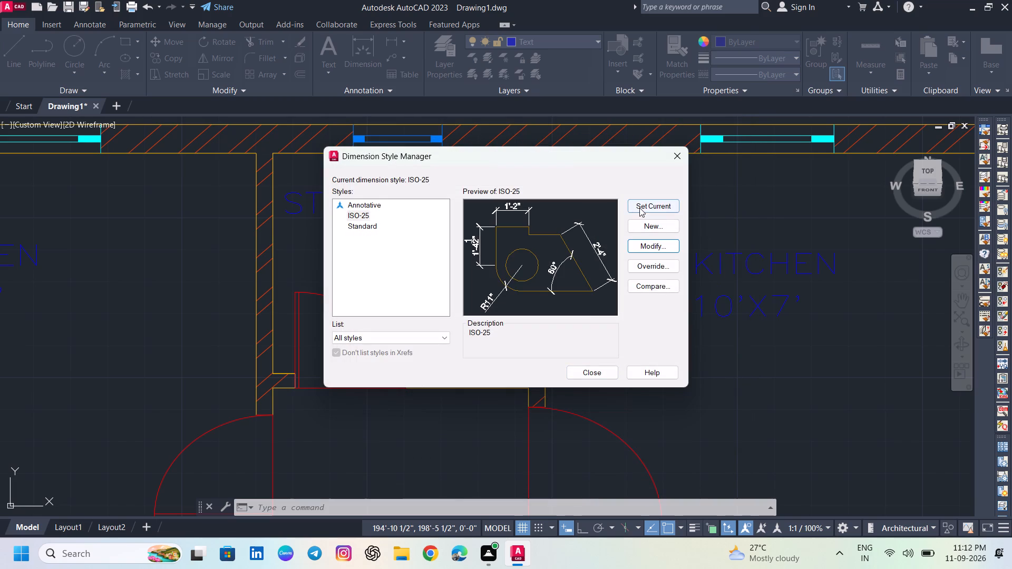
left_click(639, 208)
left_click(601, 371)
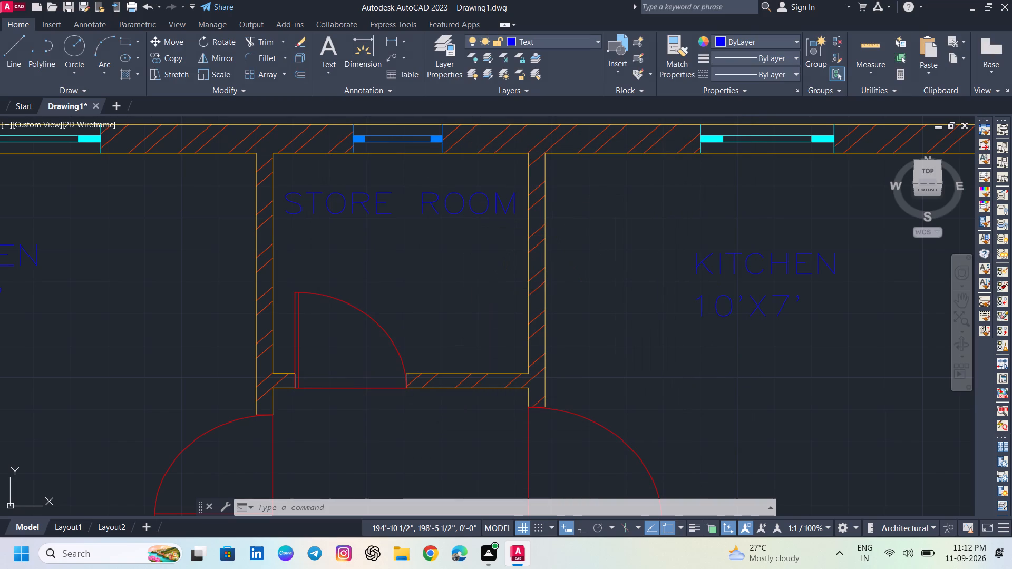
Measure the store room's inside depth and width with temporary aligned dimensions, without placing them.
type("DI")
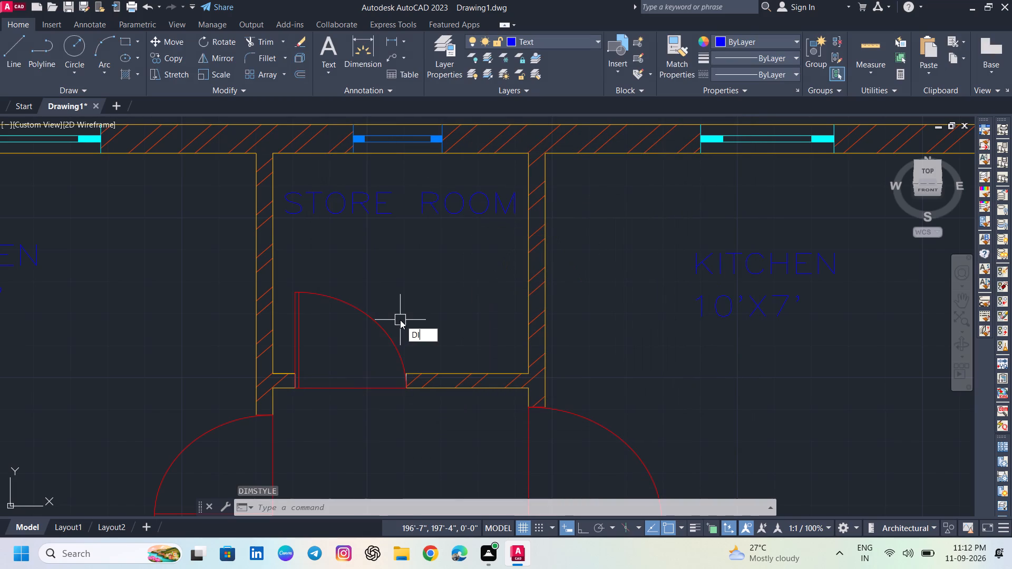
key("BackSpace")
scroll(400, 320, "right", 13)
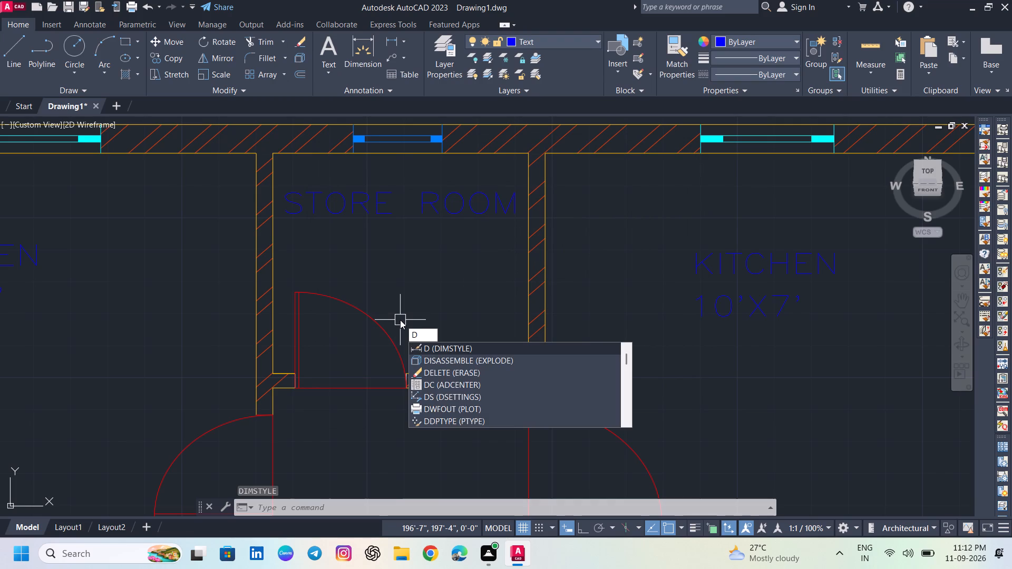
scroll(400, 320, "right", 12)
type("AL")
key("Return")
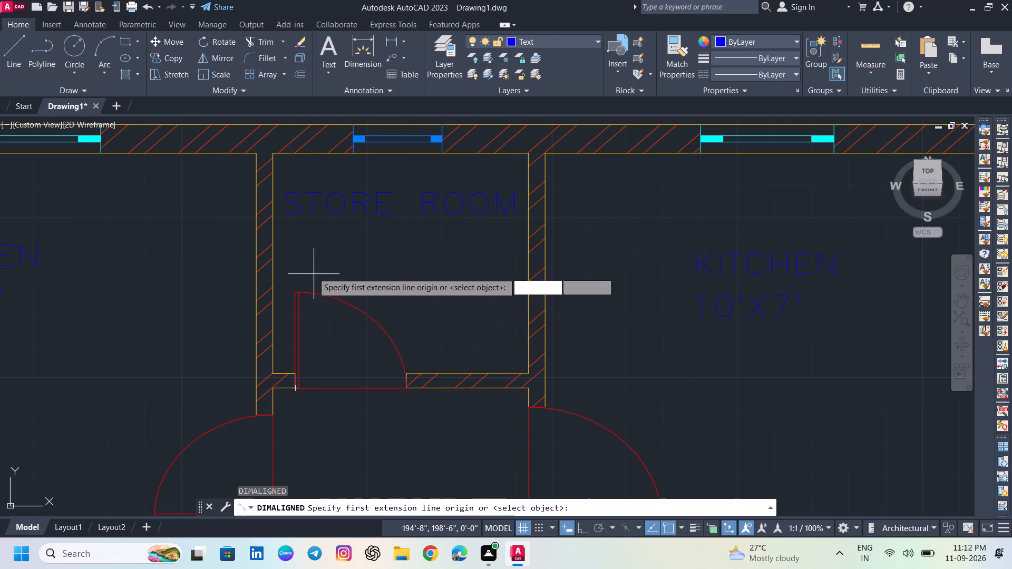
left_click(274, 155)
left_click(274, 376)
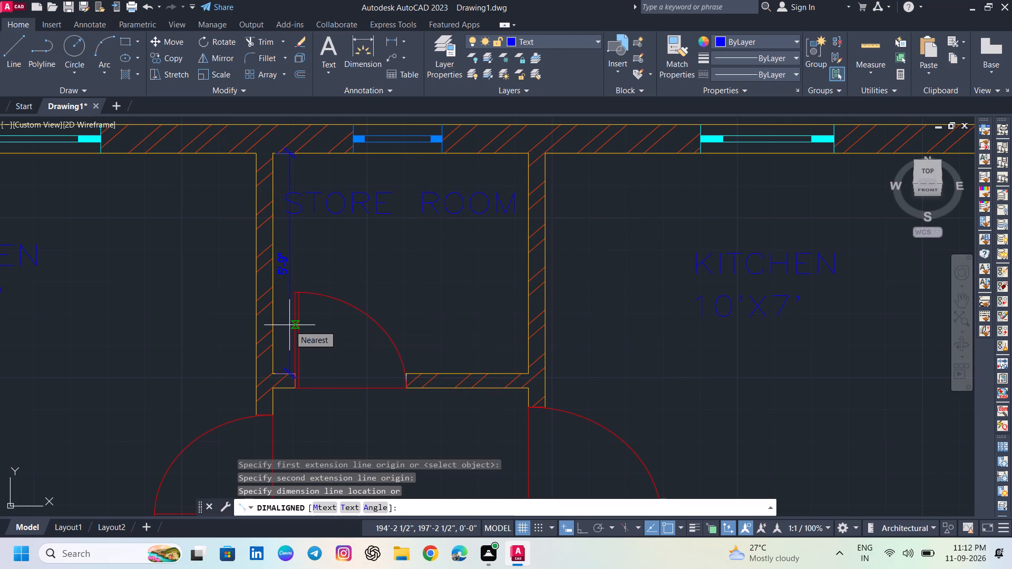
key("Escape")
key("space")
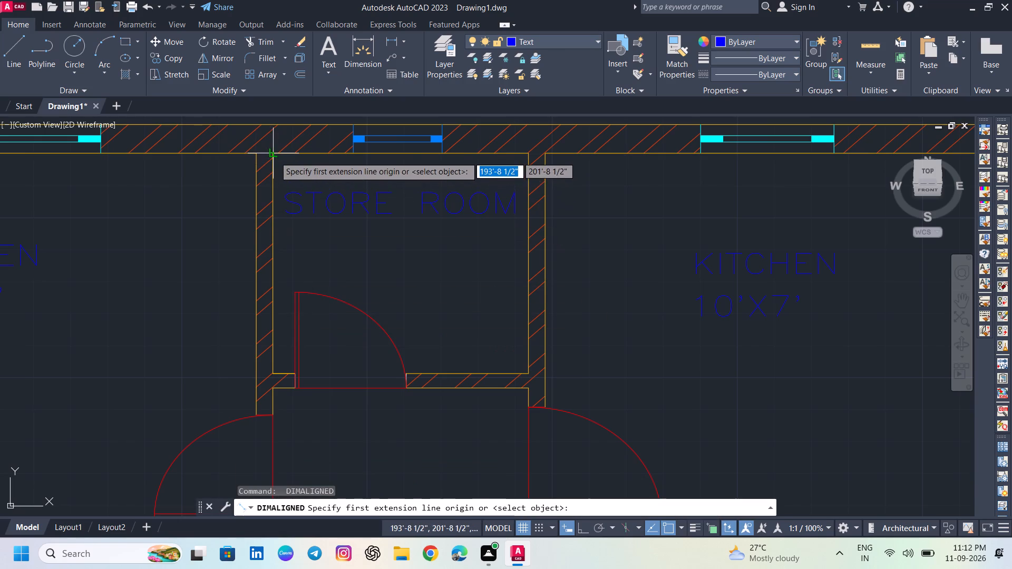
left_click(274, 156)
left_click(526, 153)
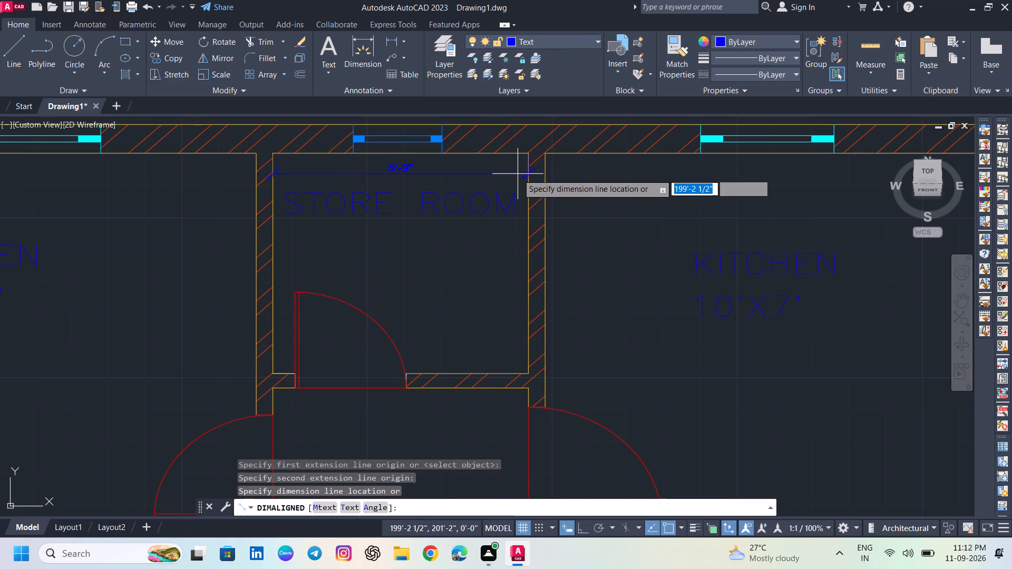
key("Escape")
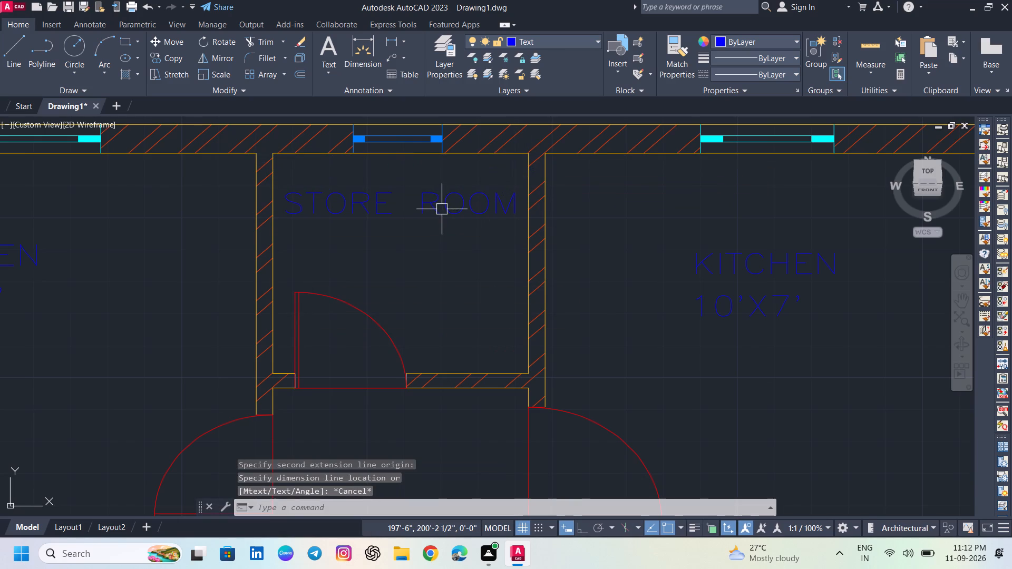
Add the size 5'9"X5'9" as a second line below the STORE ROOM label.
double_click(442, 209)
left_click(522, 207)
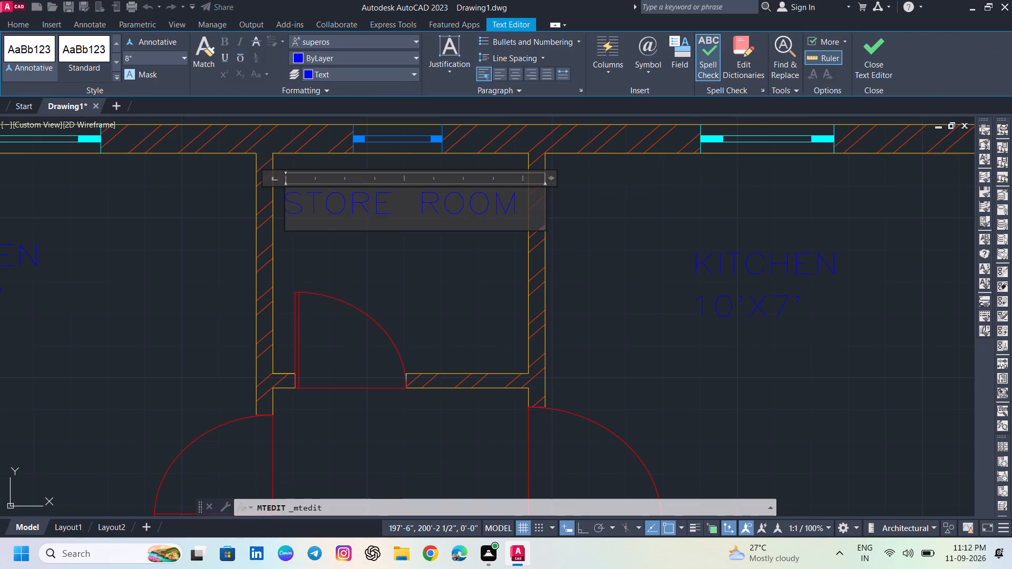
key("Return")
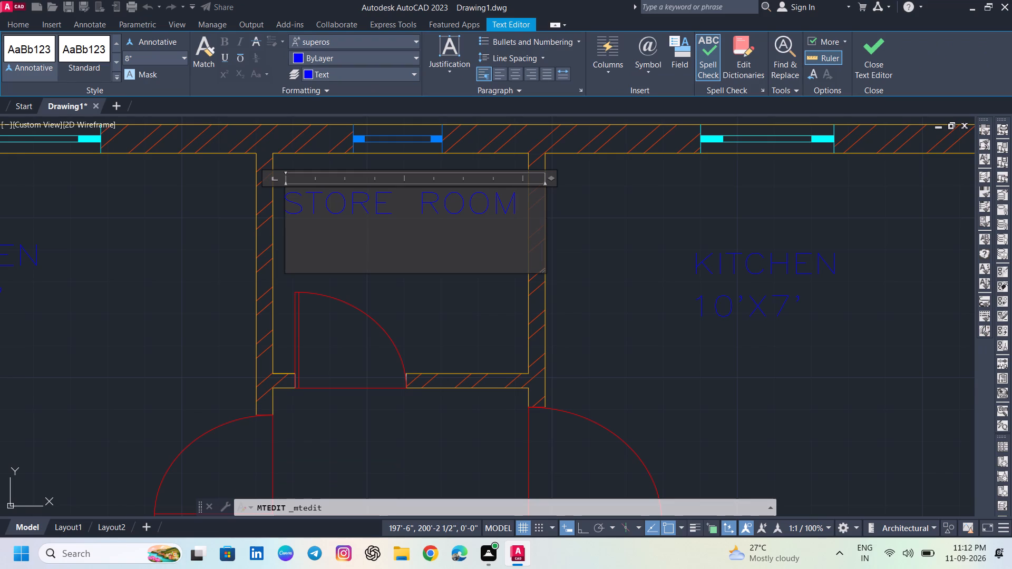
type("5'9\"")
key("space")
key("BackSpace")
key("x")
type("5'9\"")
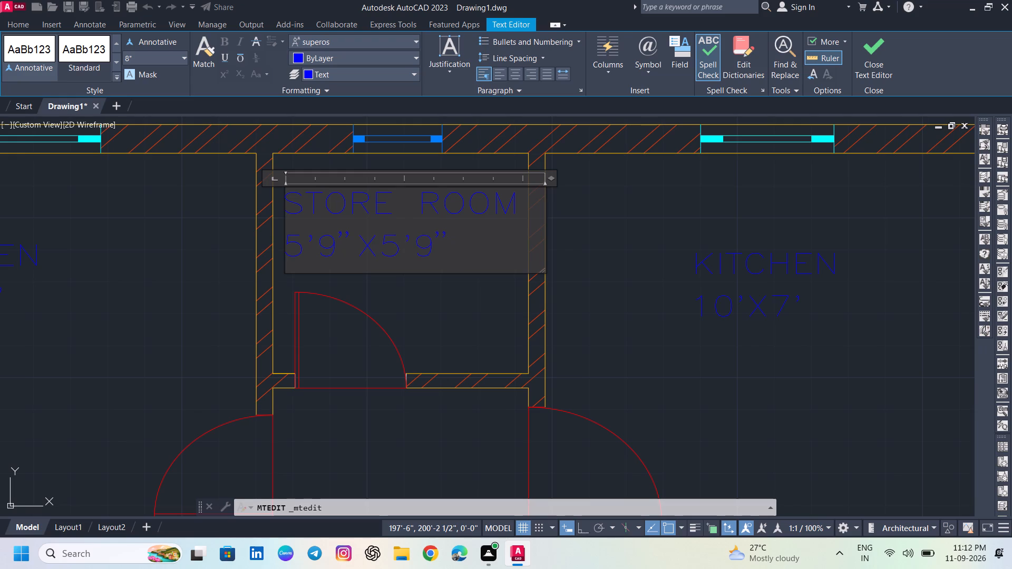
left_click(495, 329)
Replace the KITCHEN label in the room east of the store room with BED ROOM 1 and the size 10'X10' below it.
scroll(566, 331, "down", 1)
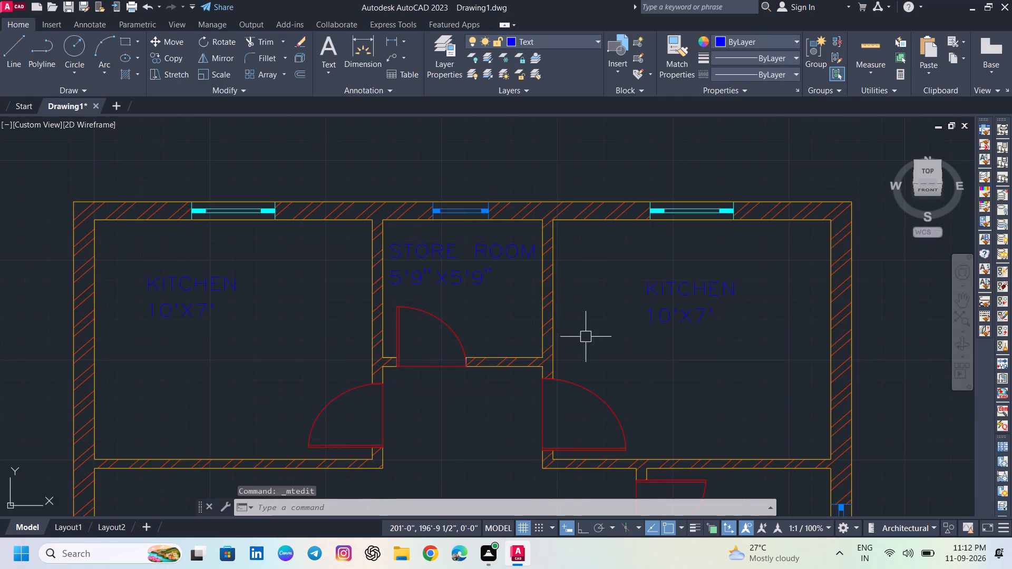
scroll(586, 337, "down", 1)
middle_click_drag(626, 345, 505, 317)
scroll(567, 309, "up", 1)
double_click(534, 243)
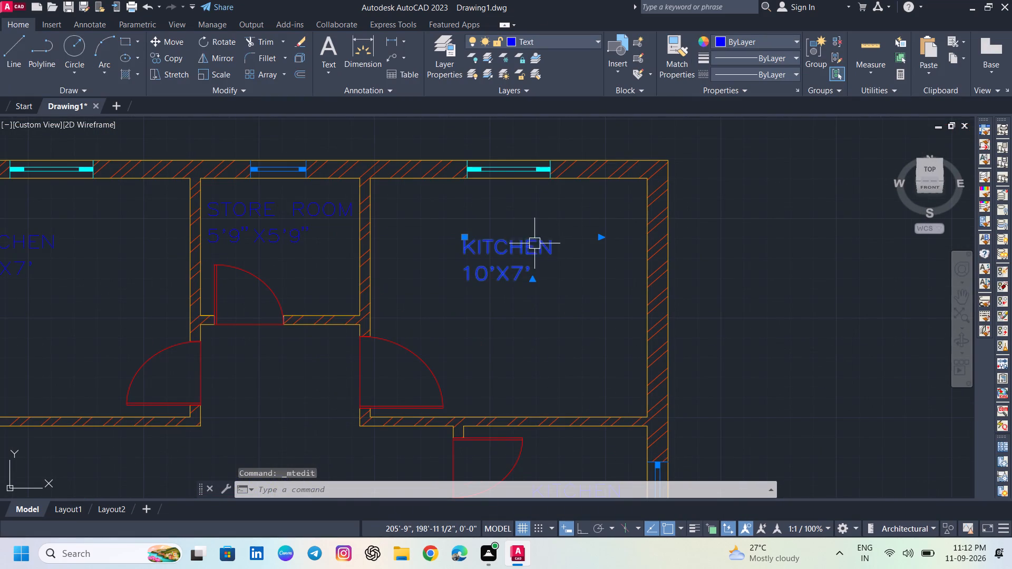
key("ctrl+a")
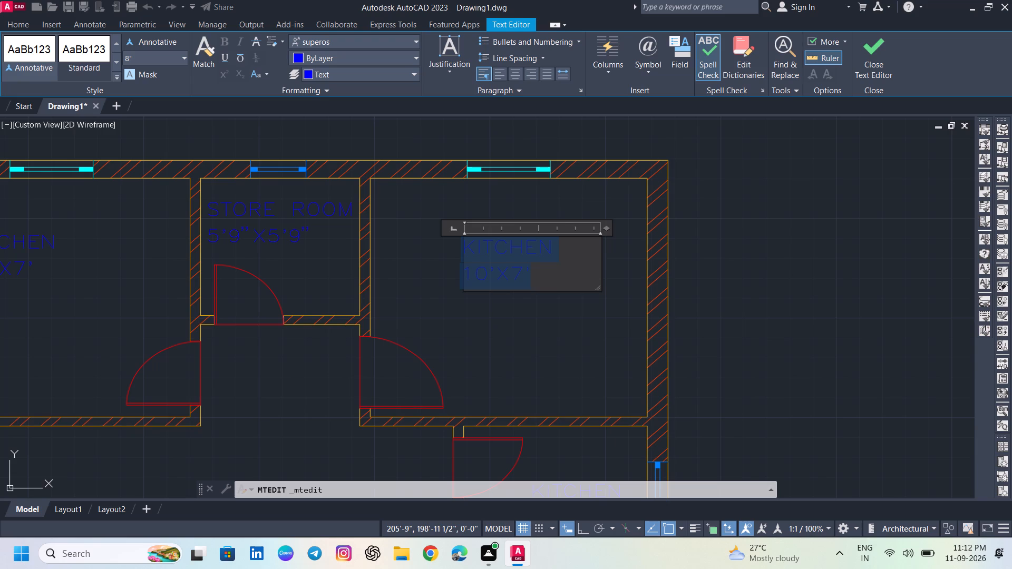
type("BED ROOM 1")
key("Return")
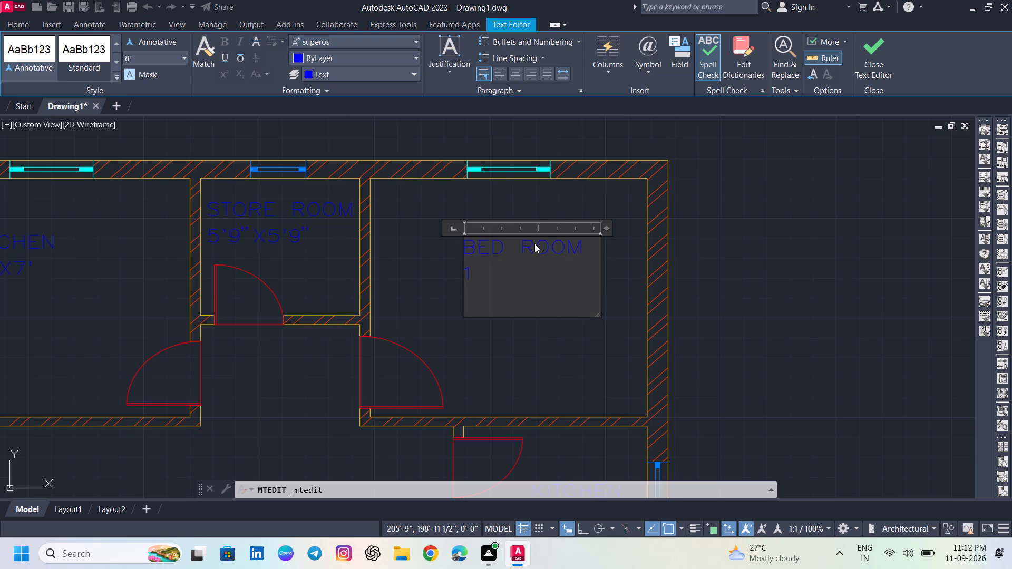
key("BackSpace")
key("Return")
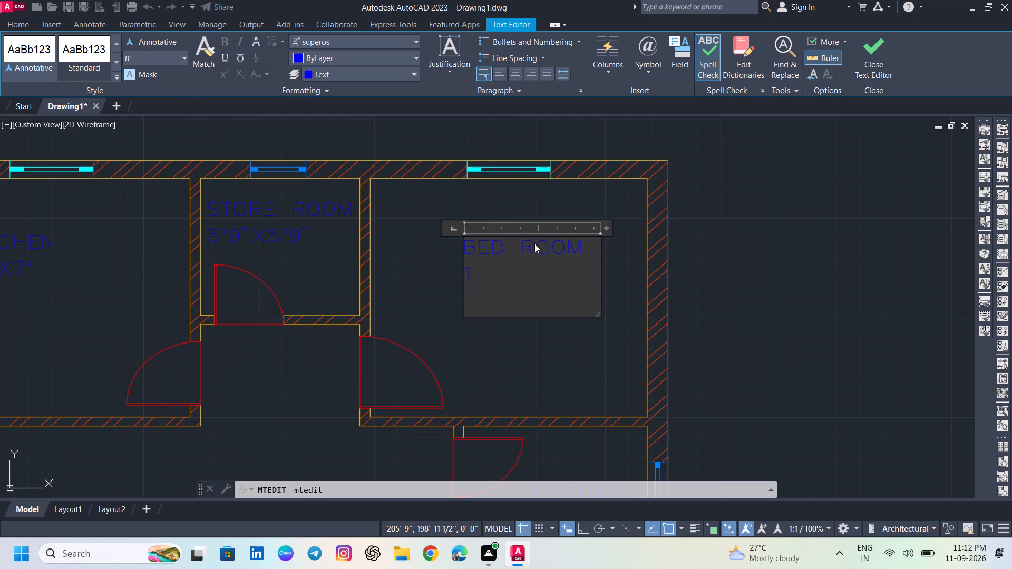
type("10'")
type("X10'")
left_click(559, 330)
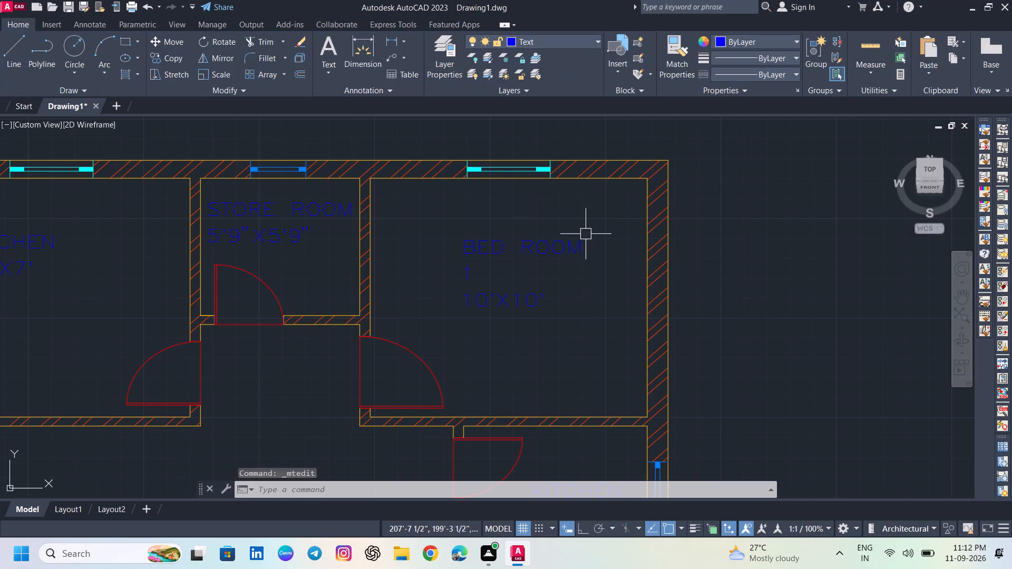
Widen the BED ROOM 1 label's text frame so the room name fits on one line.
left_click(582, 238)
left_click_drag(599, 239, 609, 235)
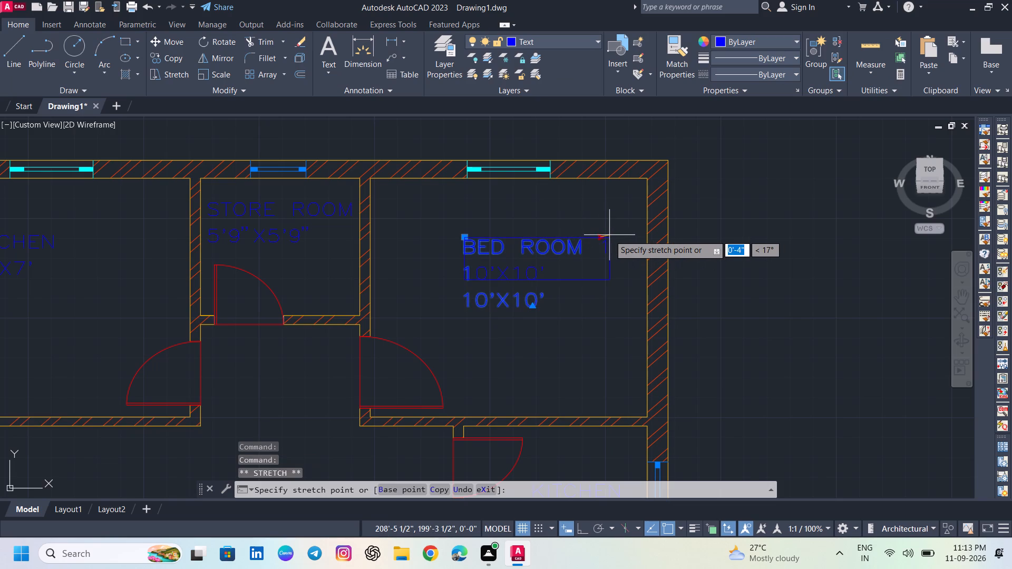
left_click(611, 232)
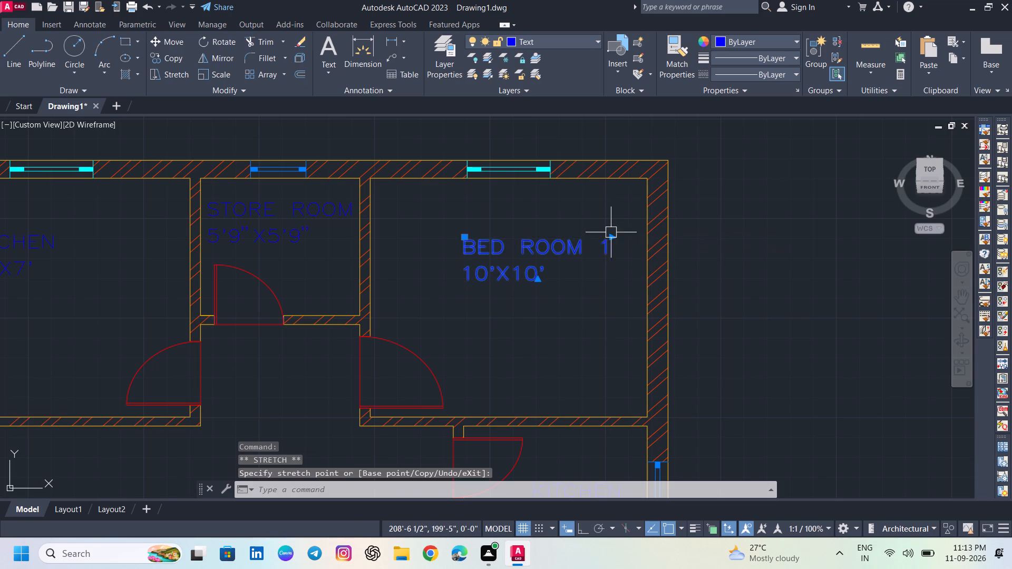
key("Escape")
Replace the KITCHEN label in the small room below BED ROOM 1 with BATHROOM and the size 6'7.5"X5' below it.
scroll(567, 299, "down", 1)
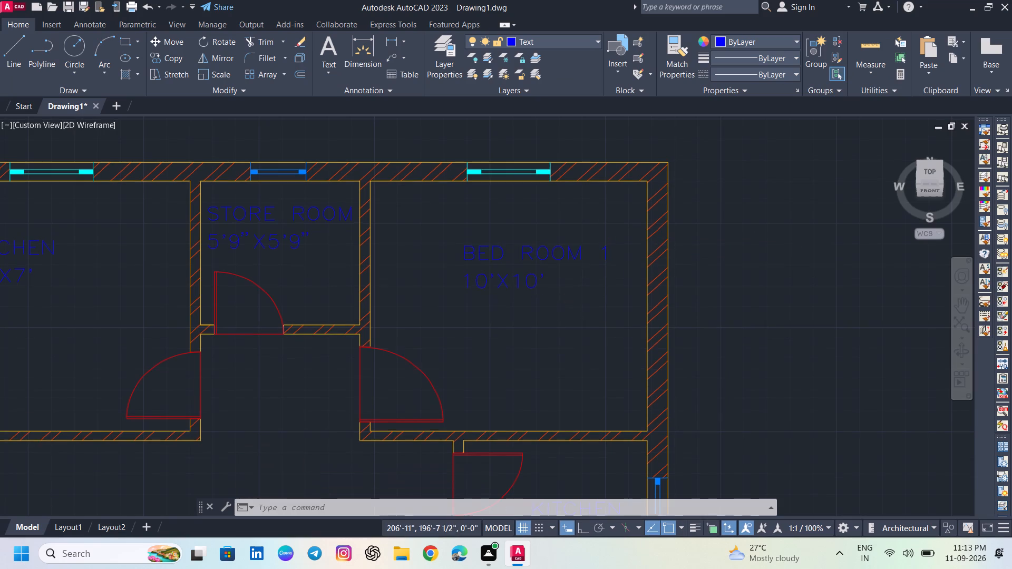
middle_click_drag(562, 315, 534, 217)
middle_click_drag(534, 323, 532, 283)
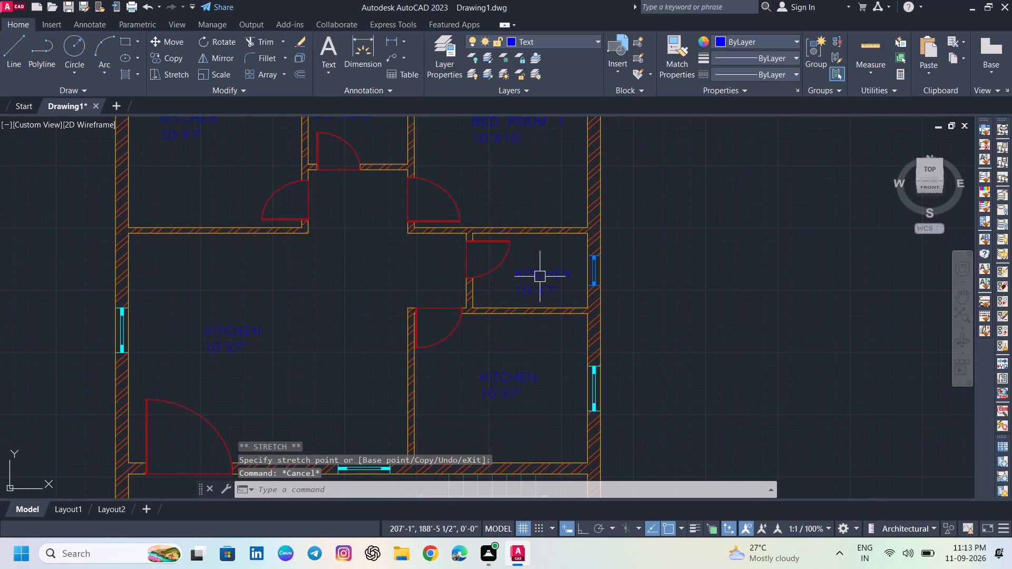
double_click(540, 276)
key("ctrl+a")
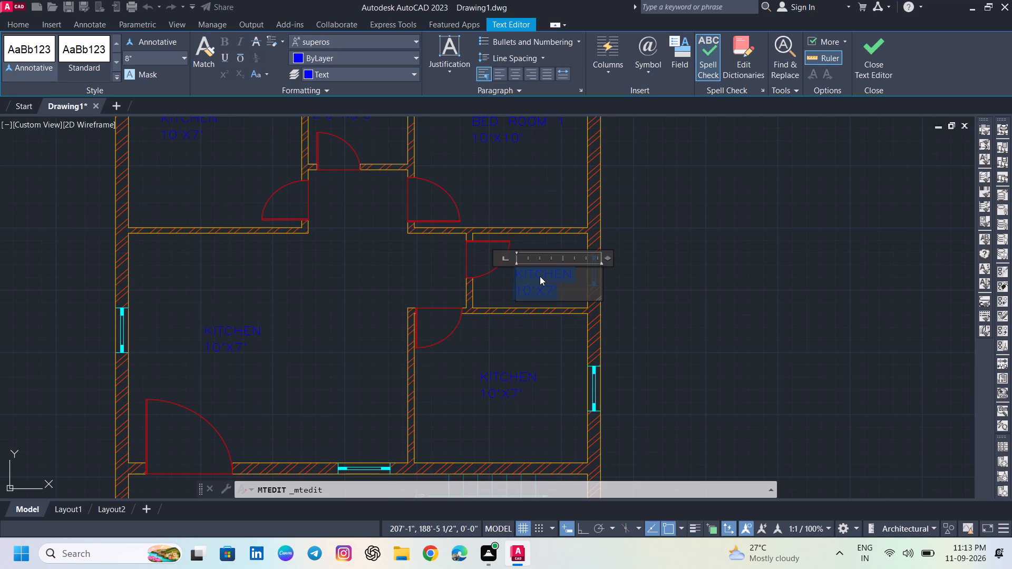
type("BATHROOM")
key("Return")
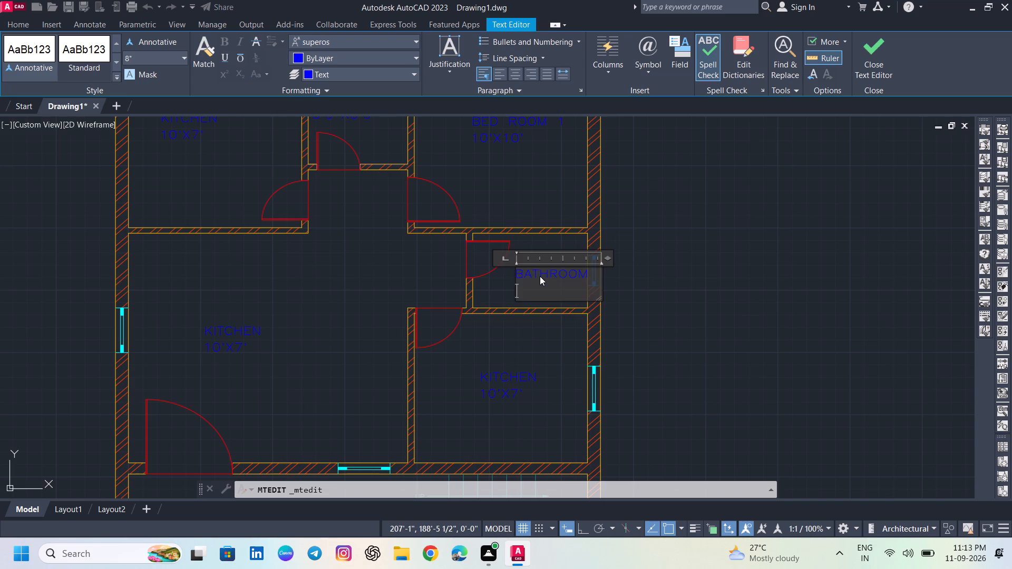
type("6'7.5\"")
key("x")
key("5")
key("apostrophe")
scroll(540, 276, "up", 1)
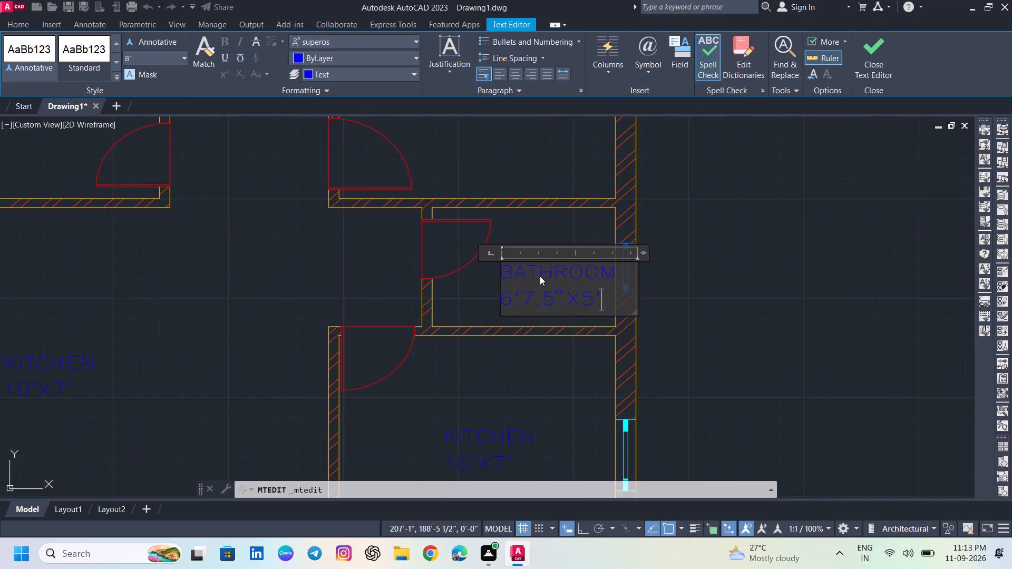
scroll(524, 320, "down", 2)
left_click(524, 350)
Move the BATHROOM label slightly toward the bathroom door, away from the outer wall.
middle_click_drag(523, 360, 522, 311)
scroll(532, 266, "up", 3)
left_click(539, 224)
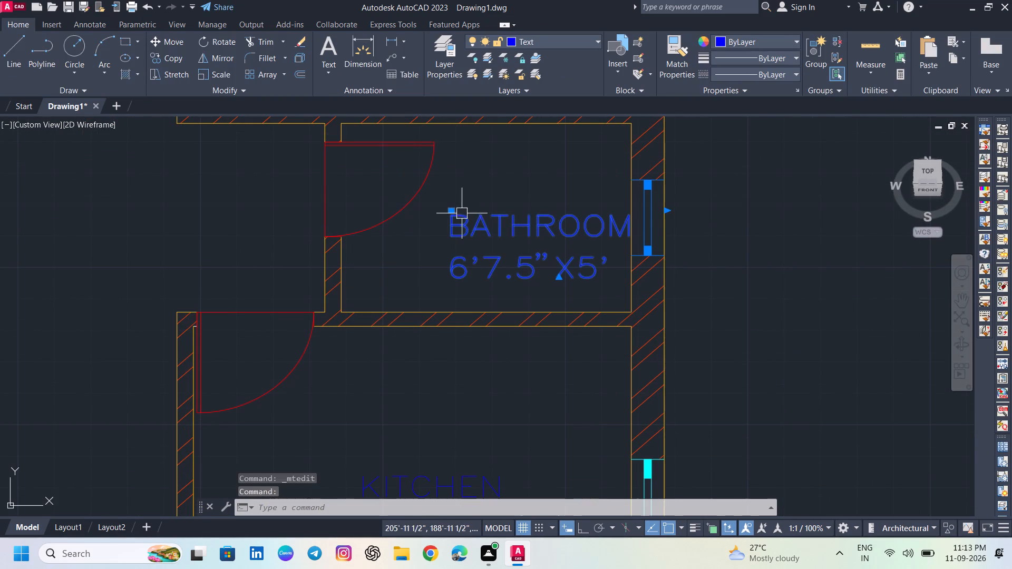
left_click(450, 211)
left_click(426, 209)
scroll(422, 226, "down", 1)
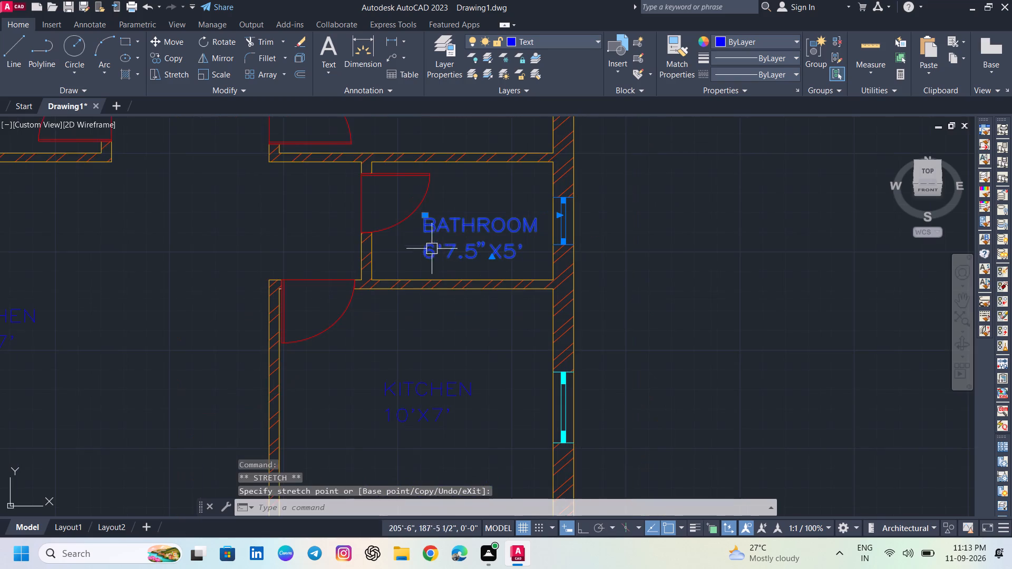
Replace the KITCHEN label in the room below the bathroom with BED ROOM 2 and the size 10'X10' below it.
middle_click_drag(441, 268, 443, 220)
double_click(437, 340)
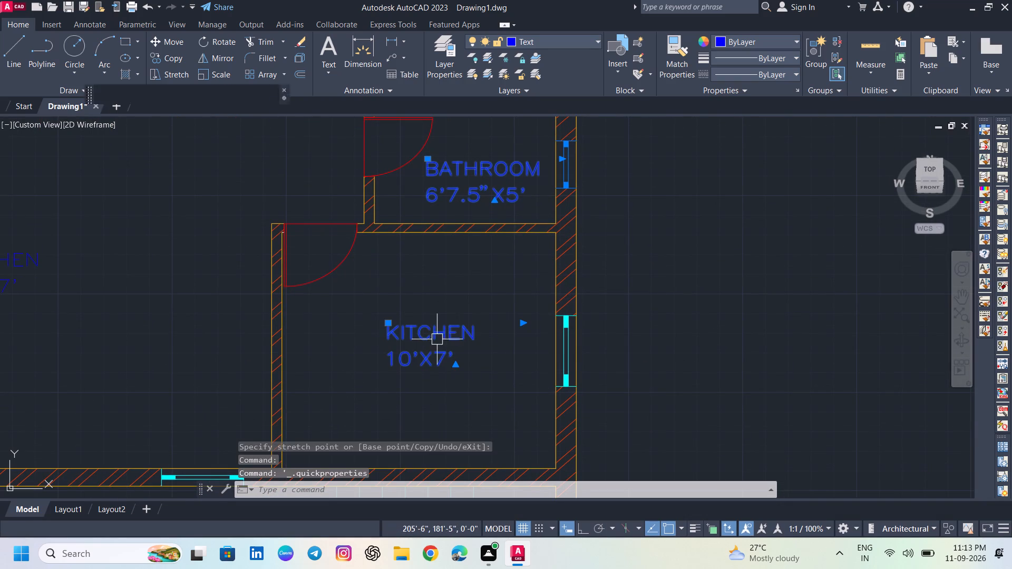
key("Escape")
double_click(454, 336)
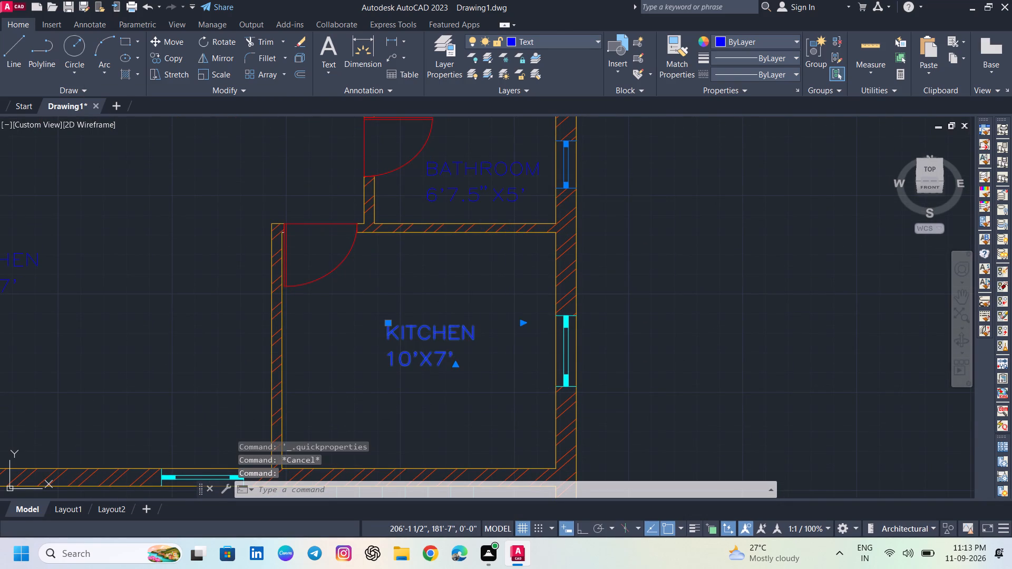
key("ctrl+a")
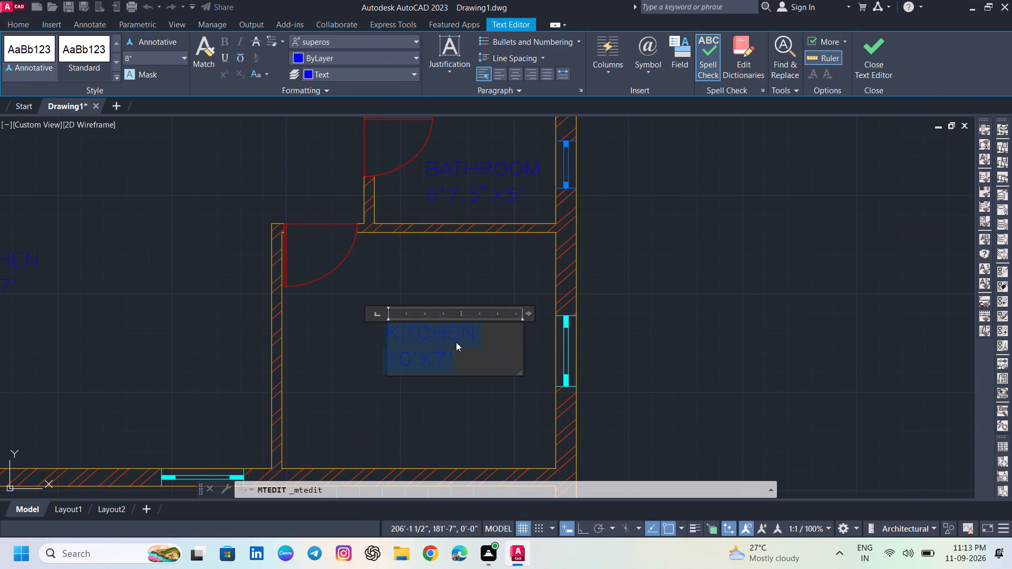
type("BED ROOM 2")
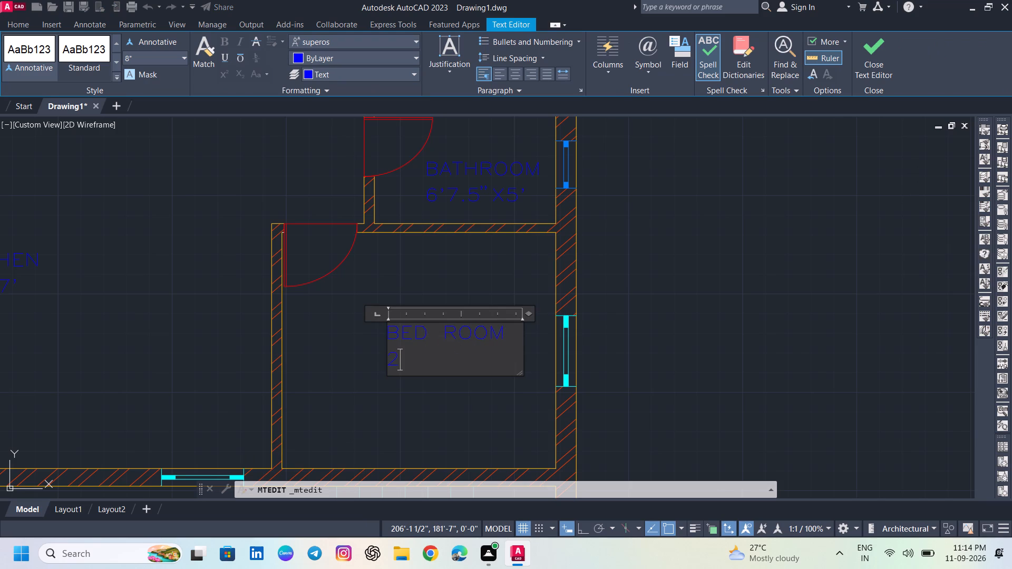
key("Return")
type("10'")
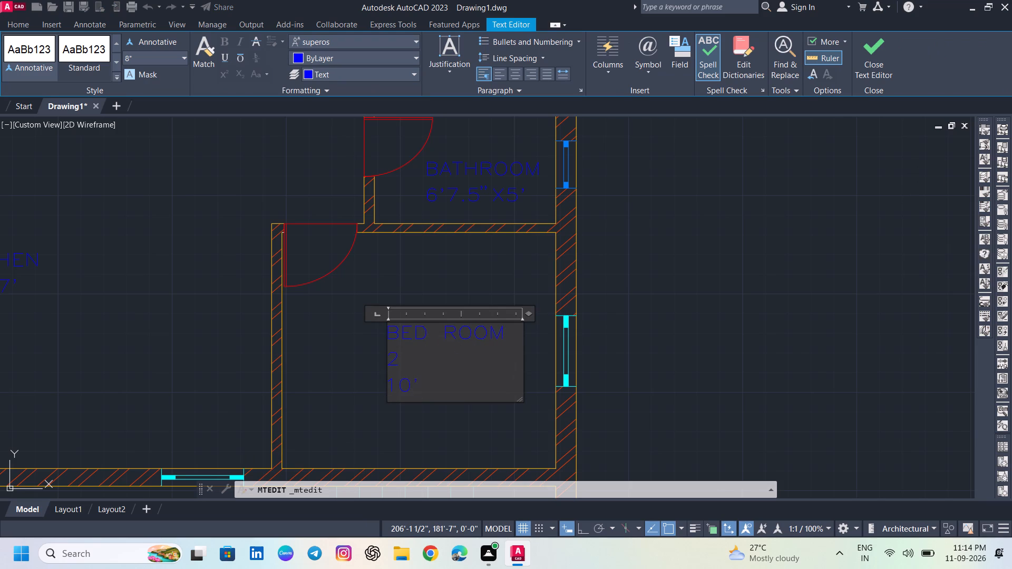
type("X10'")
left_click(373, 346)
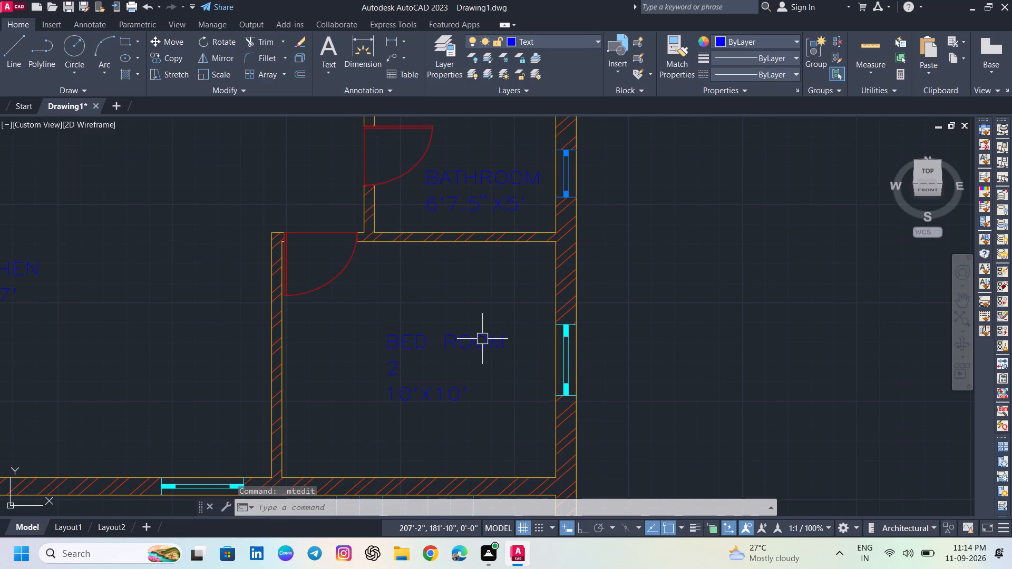
Widen the BED ROOM 2 label's text frame so the room name fits on one line.
left_click(482, 339)
left_click(520, 333)
left_click(535, 323)
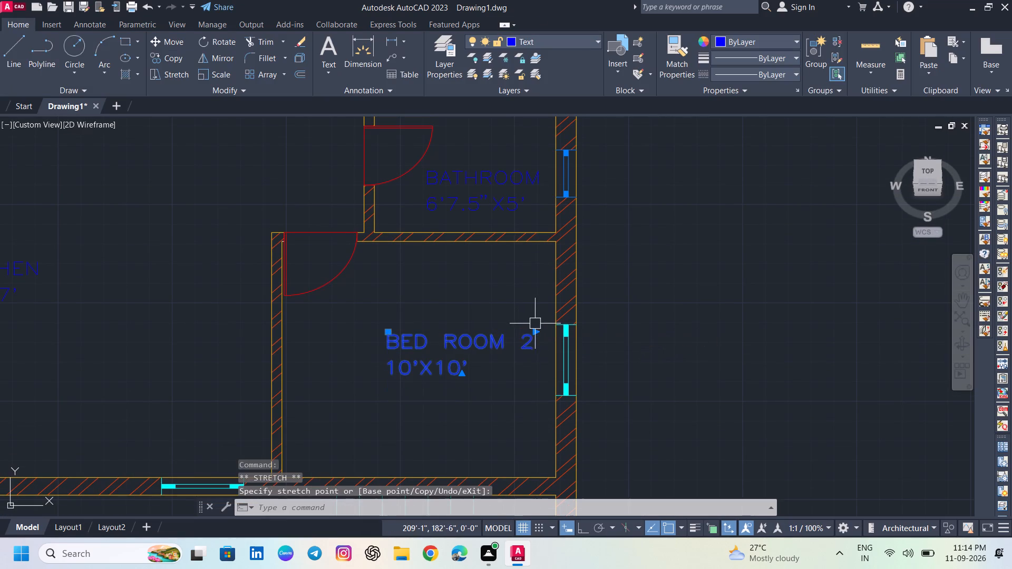
key("Escape")
Replace the KITCHEN label in the large room beside BED ROOM 2 with LIVING ROOM and the size 13'1.5"X15'4.5" below it.
scroll(484, 371, "down", 1)
middle_click_drag(462, 379, 533, 331)
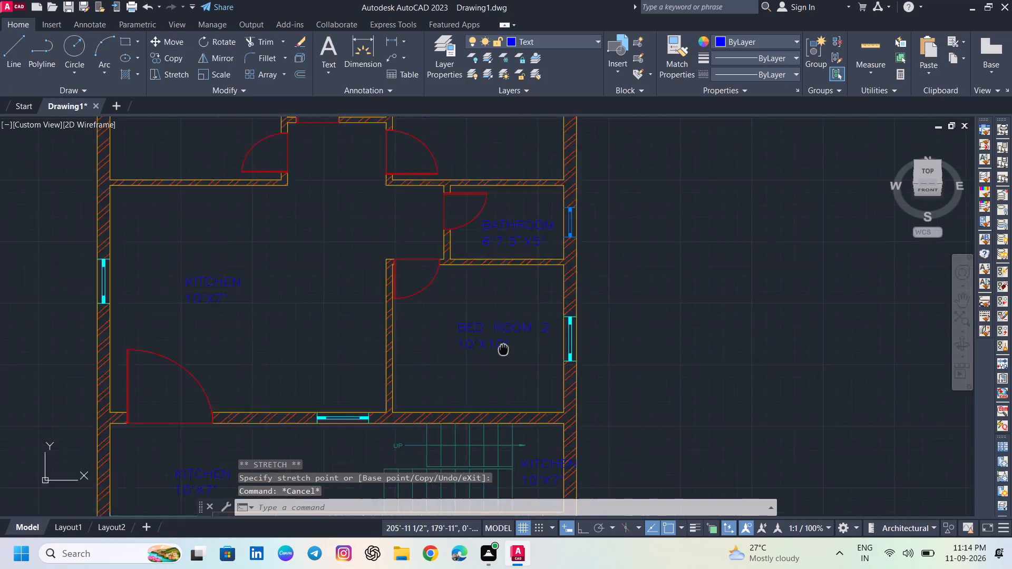
middle_click_drag(533, 331, 534, 331)
double_click(248, 249)
key("ctrl+a")
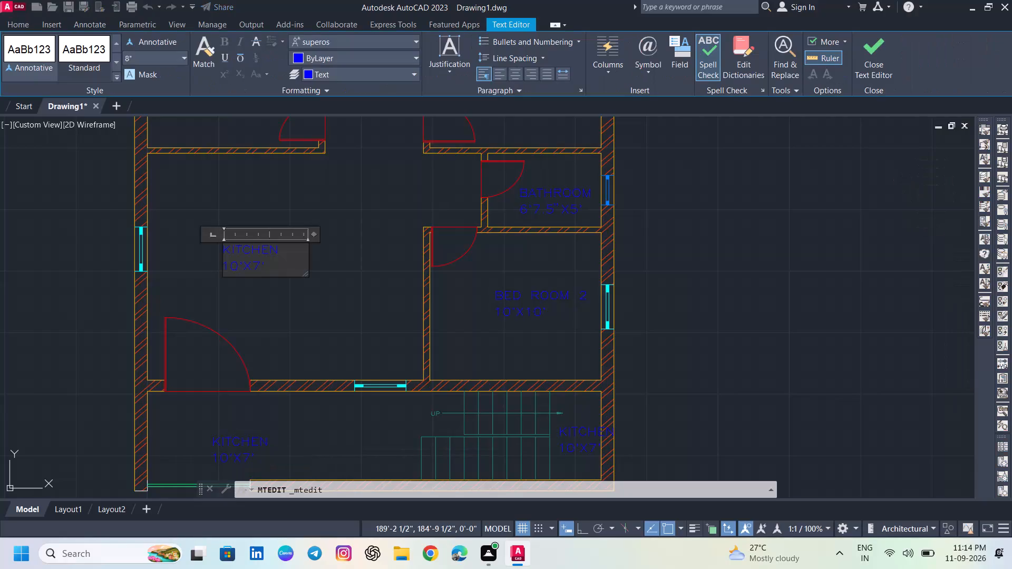
type("LIVING ROOM")
key("space")
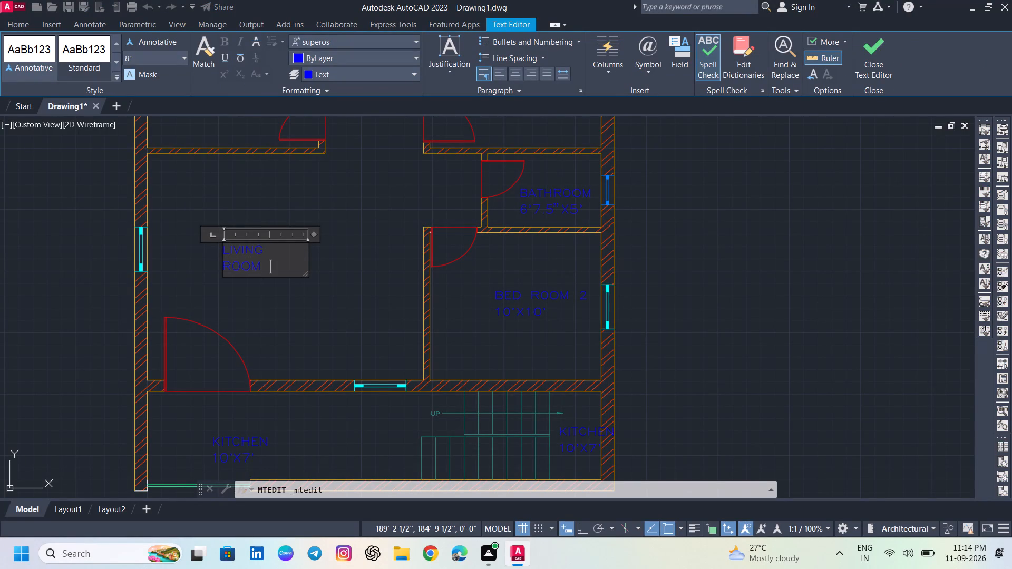
key("Return")
type("13'")
type("1.5\"")
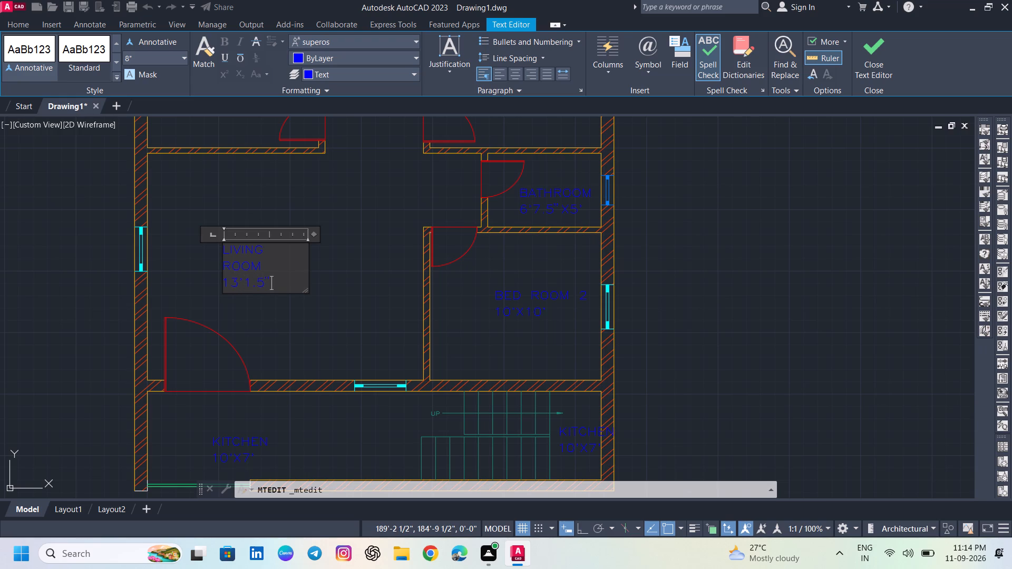
key("x")
type("15'4.5\"")
left_click(342, 260)
Widen the LIVING ROOM label's text frame so the room name fits on one line.
left_click(208, 262)
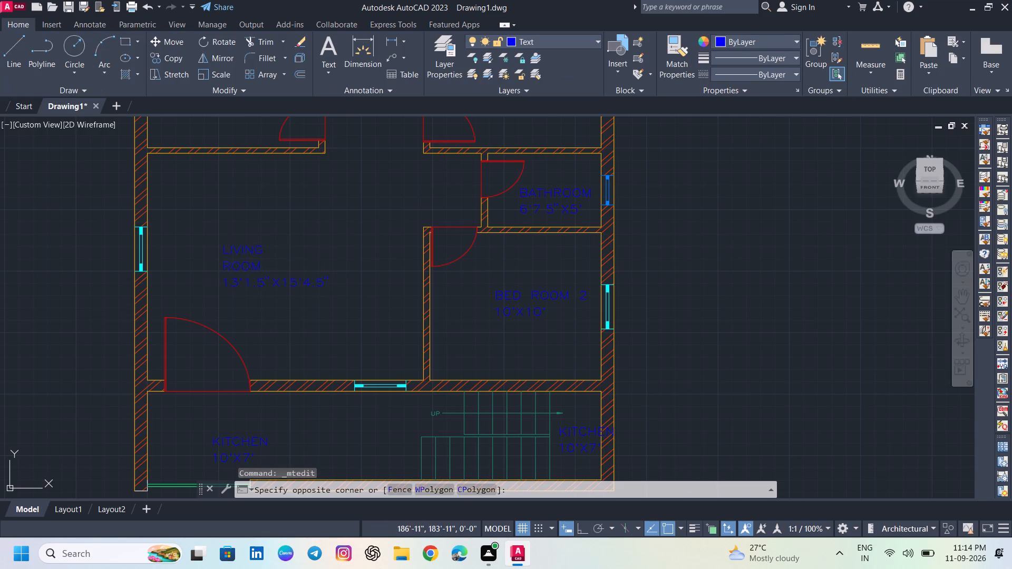
left_click(249, 261)
left_click(251, 272)
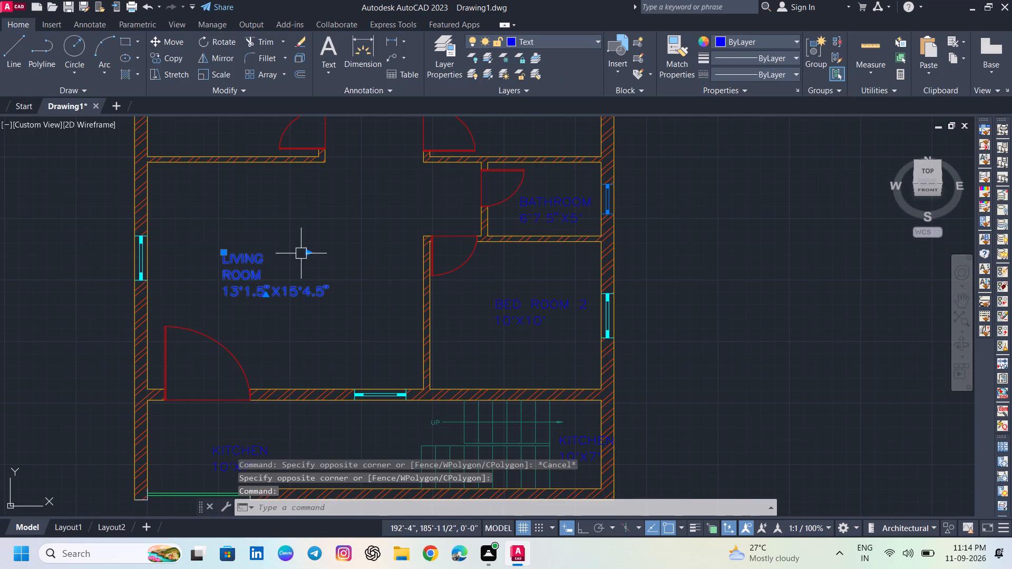
left_click(309, 251)
left_click(344, 238)
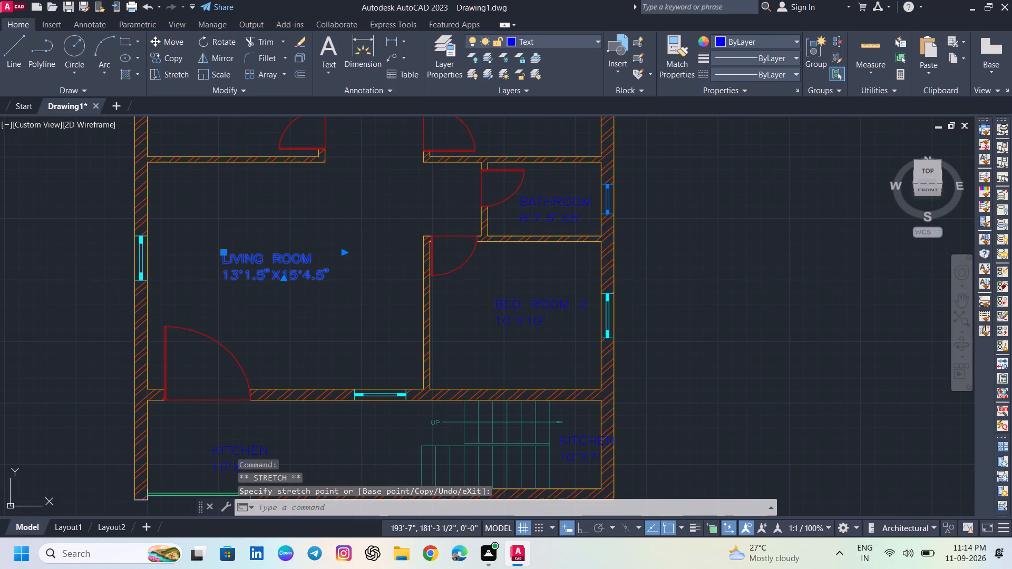
key("Escape")
Replace the KITCHEN label in the front area by the gate with PORCH, without a size.
scroll(322, 315, "down", 1)
middle_click_drag(320, 325, 319, 292)
scroll(263, 379, "up", 2)
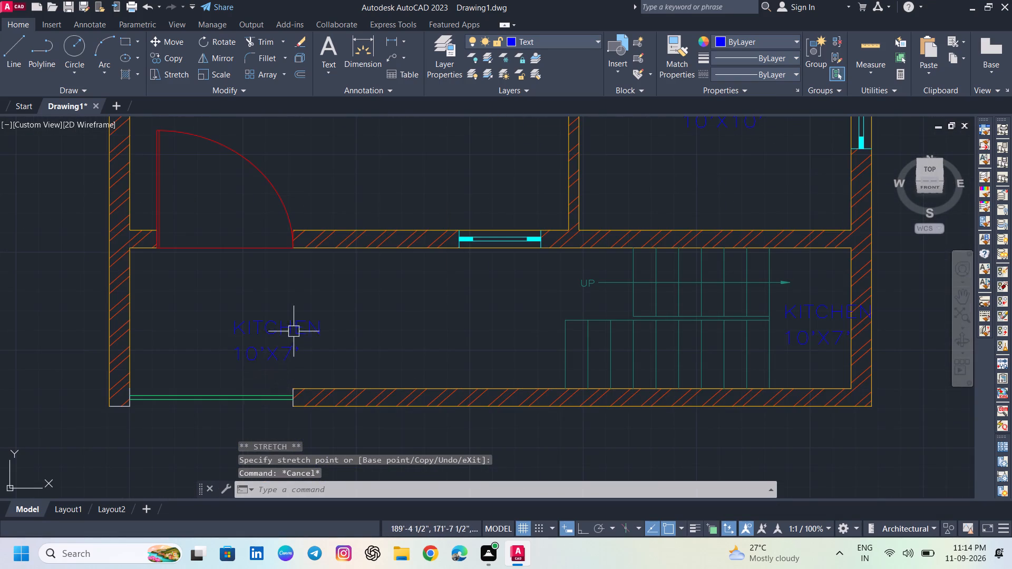
double_click(298, 321)
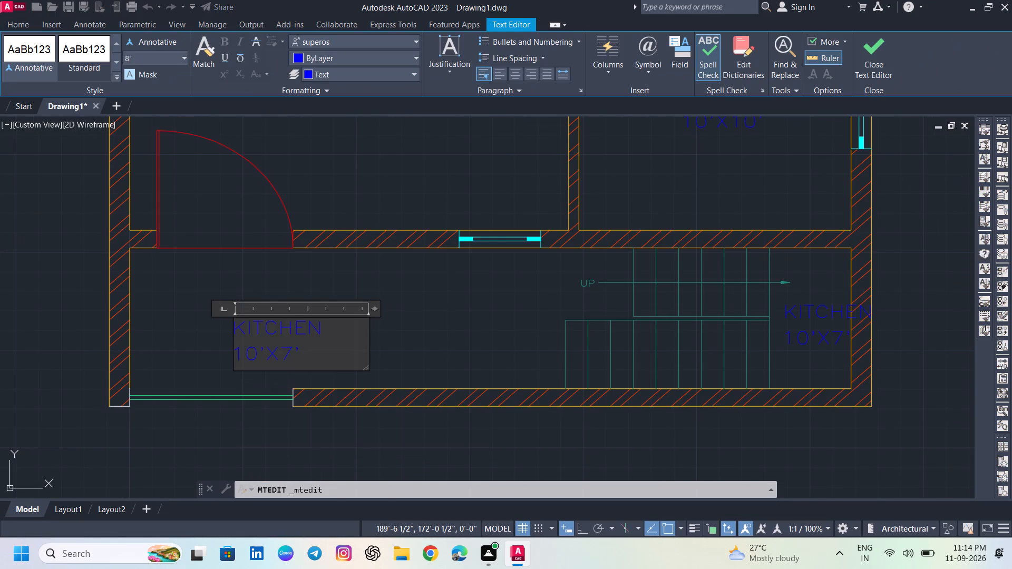
type("POR")
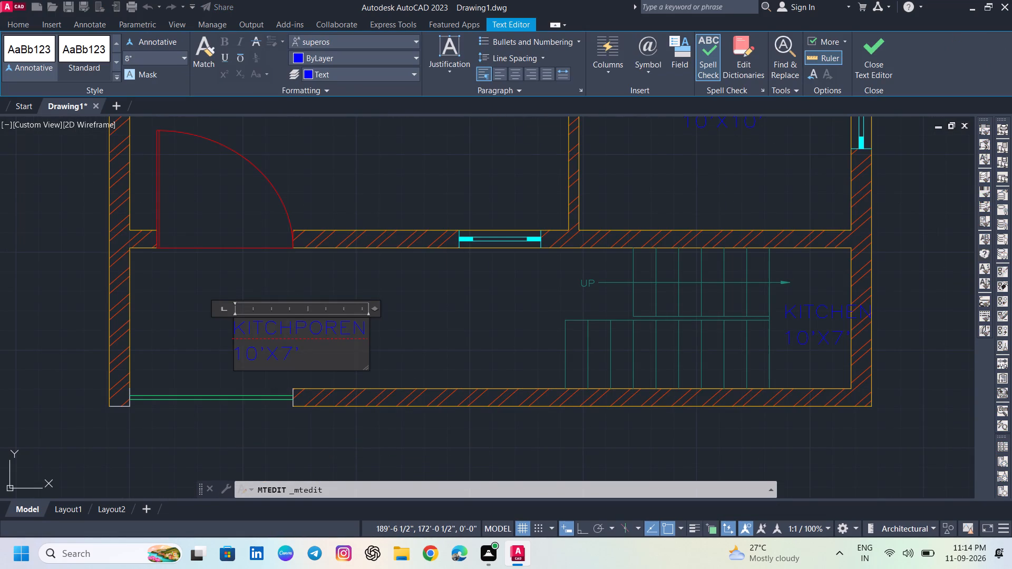
key("ctrl+a")
type("PORCH")
key("Return")
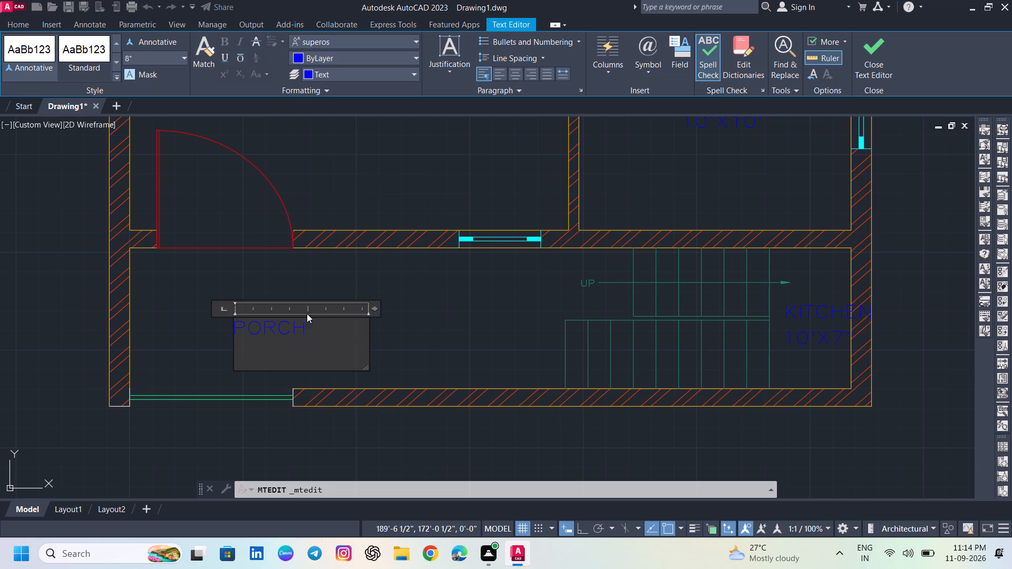
left_click(462, 350)
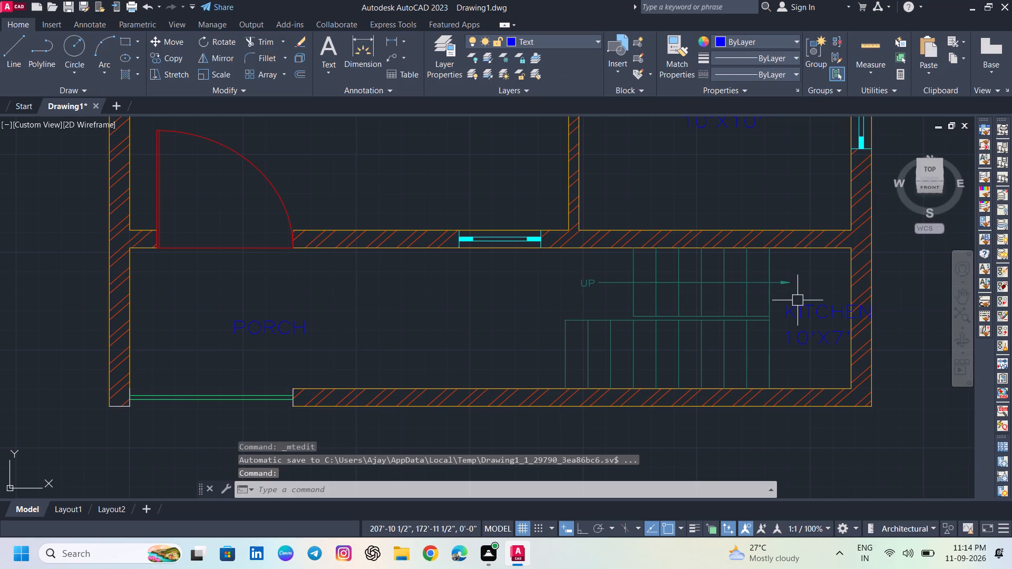
Replace the KITCHEN label at the end of the staircase with LANDING and the size 3' below it.
double_click(799, 306)
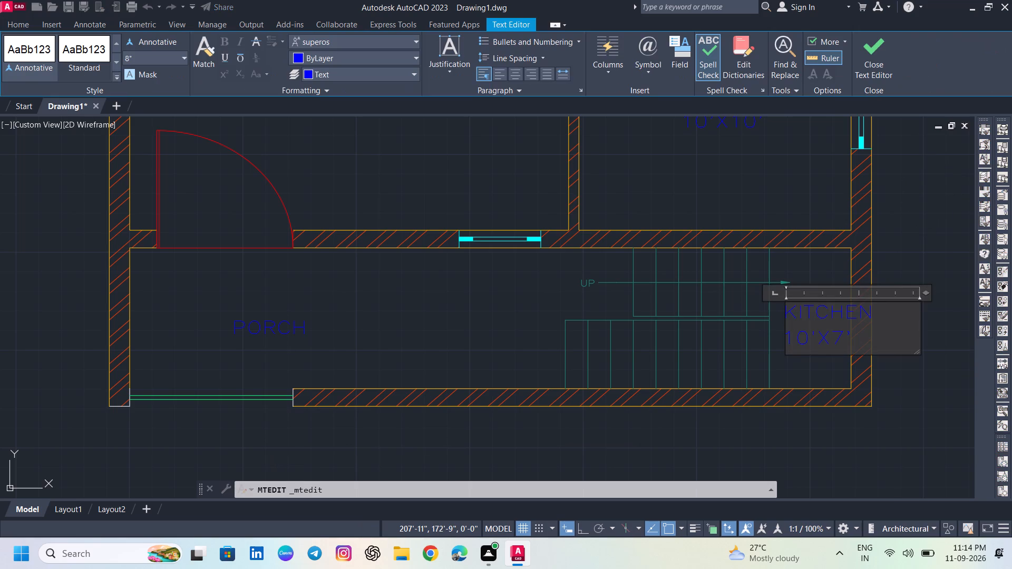
key("ctrl+s")
key("ctrl+a")
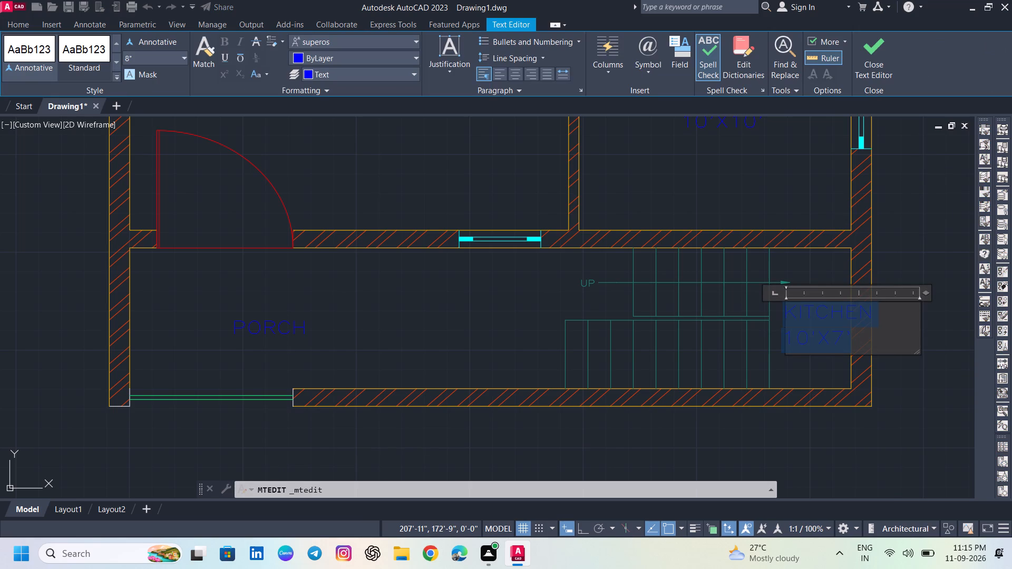
key("s")
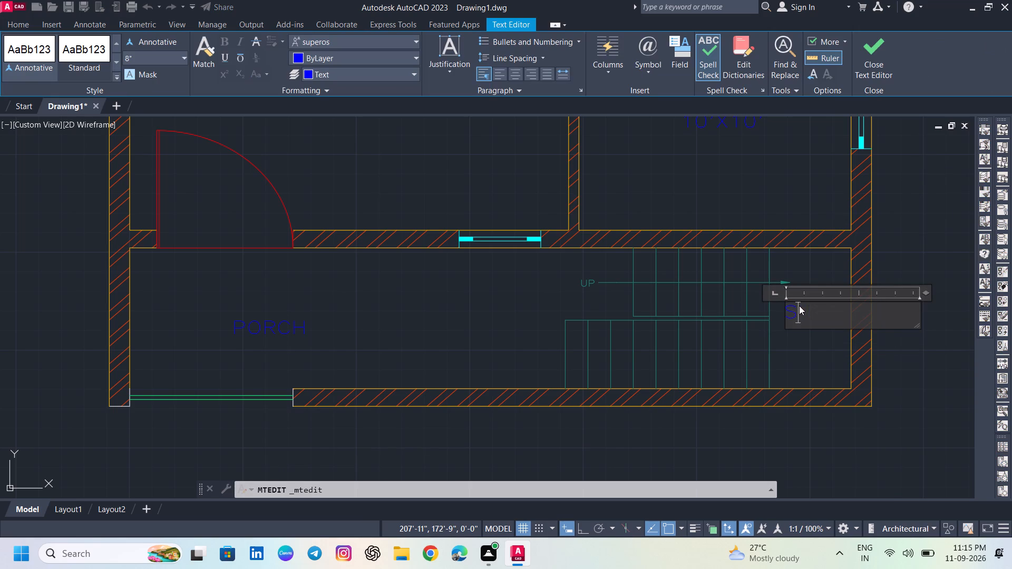
key("BackSpace")
type("LANDIM")
key("BackSpace")
type("NG")
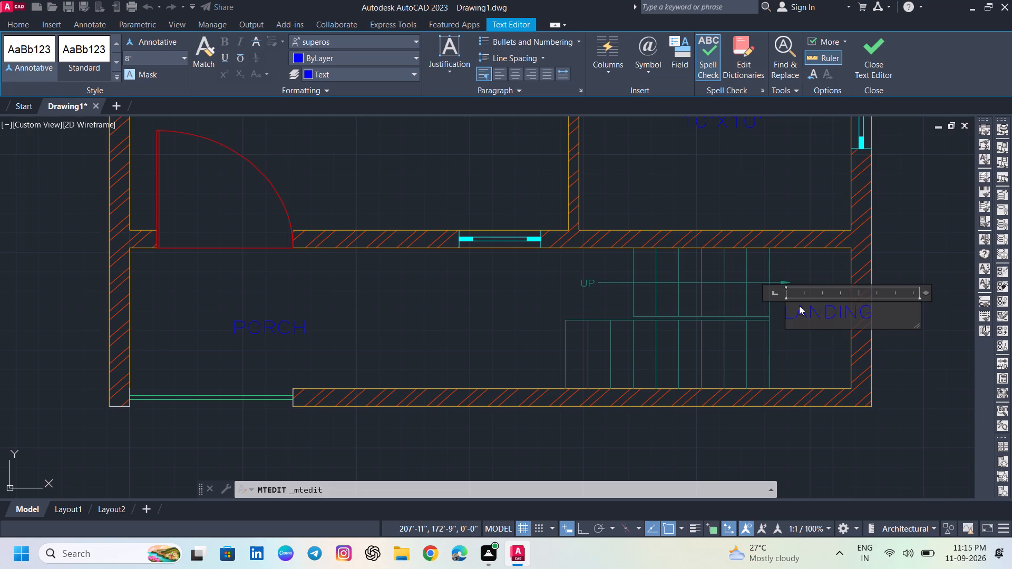
key("Return")
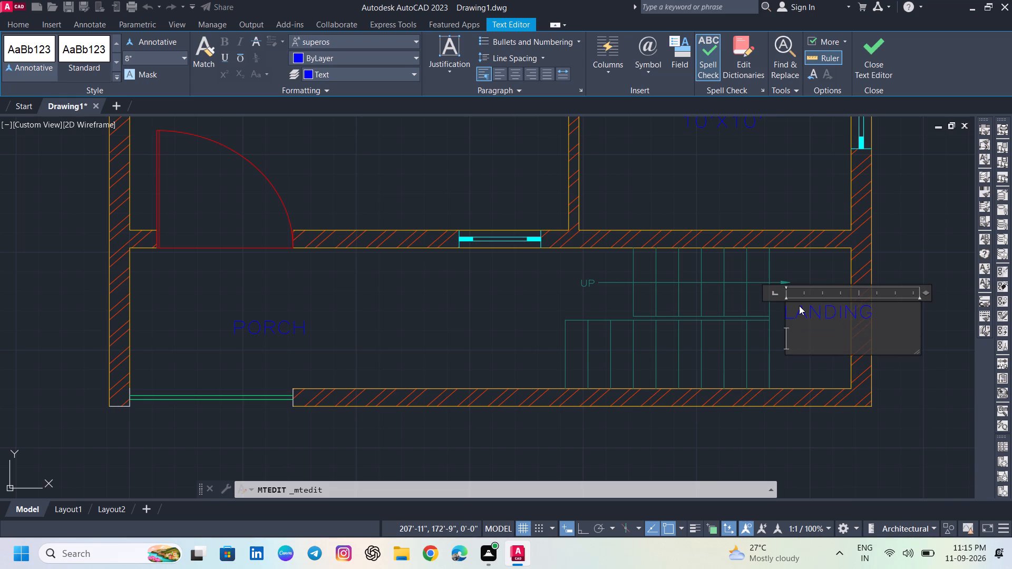
type("3'")
left_click(811, 376)
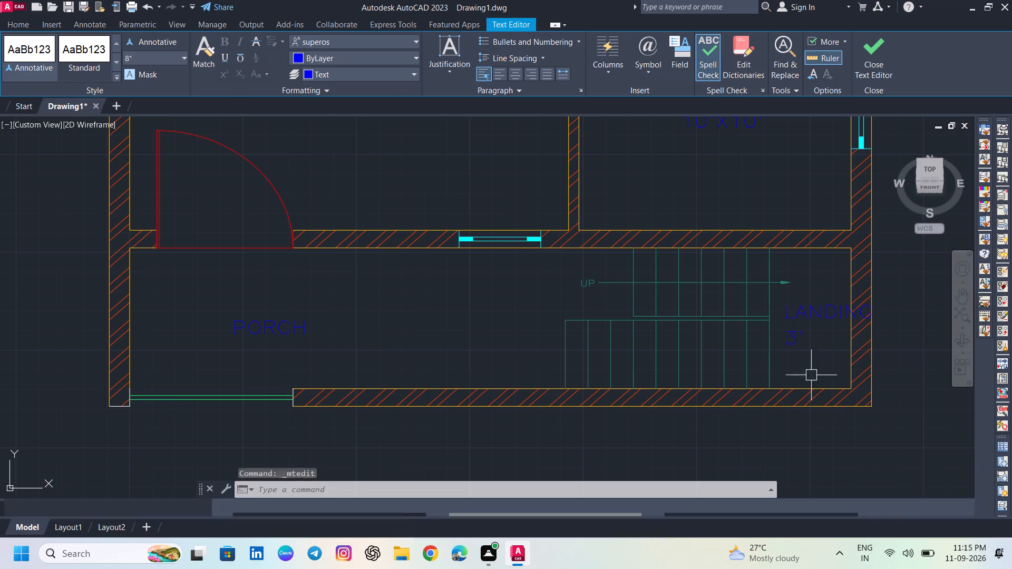
Move the LANDING label about 1'-5 1/2" up toward the wall below BED ROOM 2.
left_click(824, 319)
left_click(788, 310)
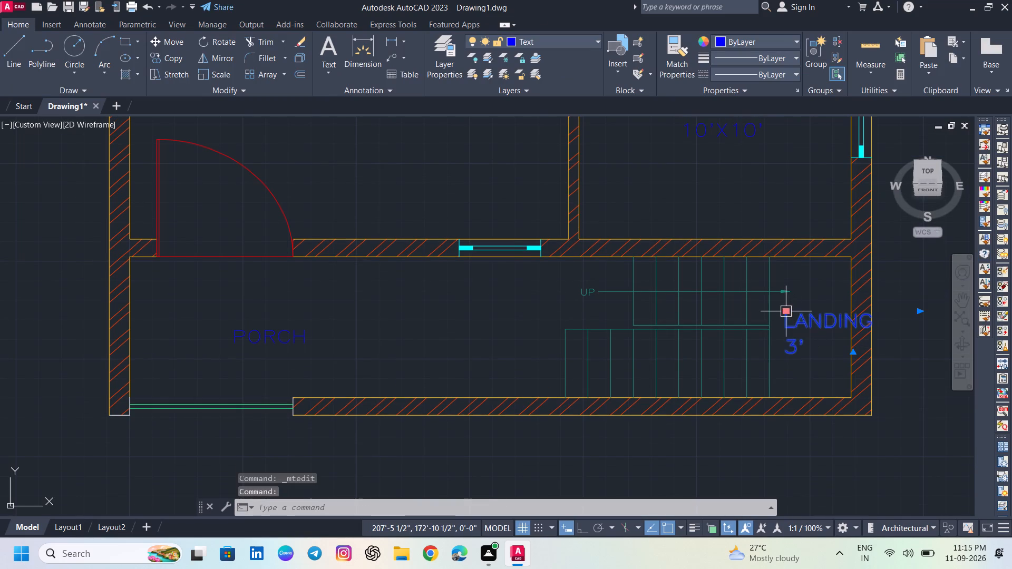
left_click(785, 277)
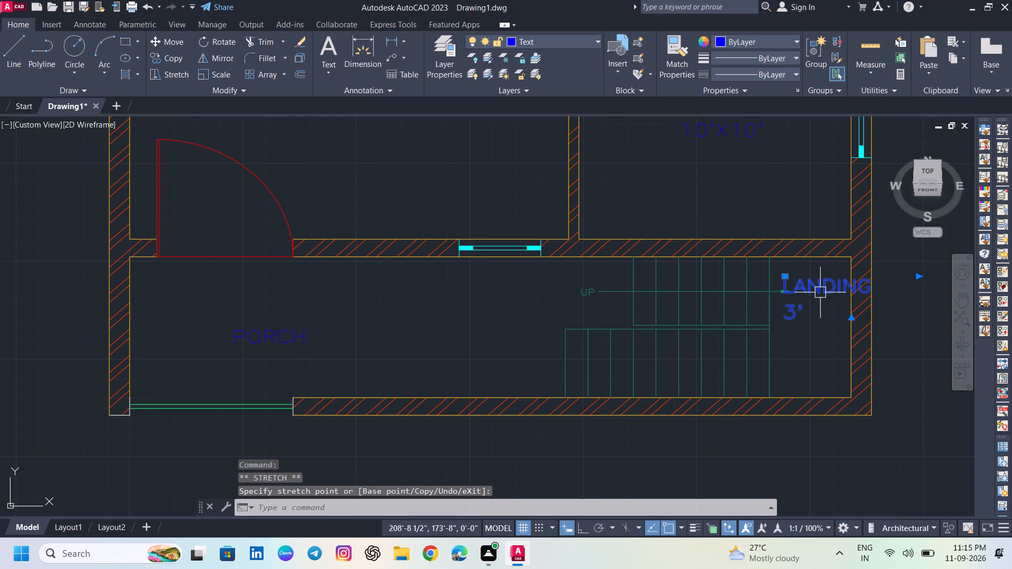
Rotate the LANDING label a quarter turn clockwise so it reads vertically downward.
key("r")
key("o")
key("Return")
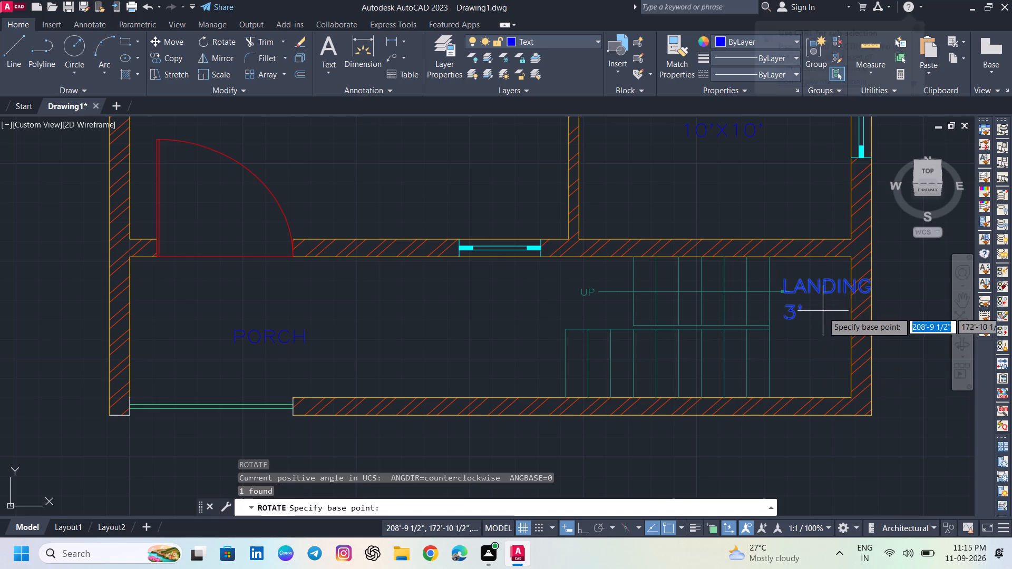
left_click(823, 310)
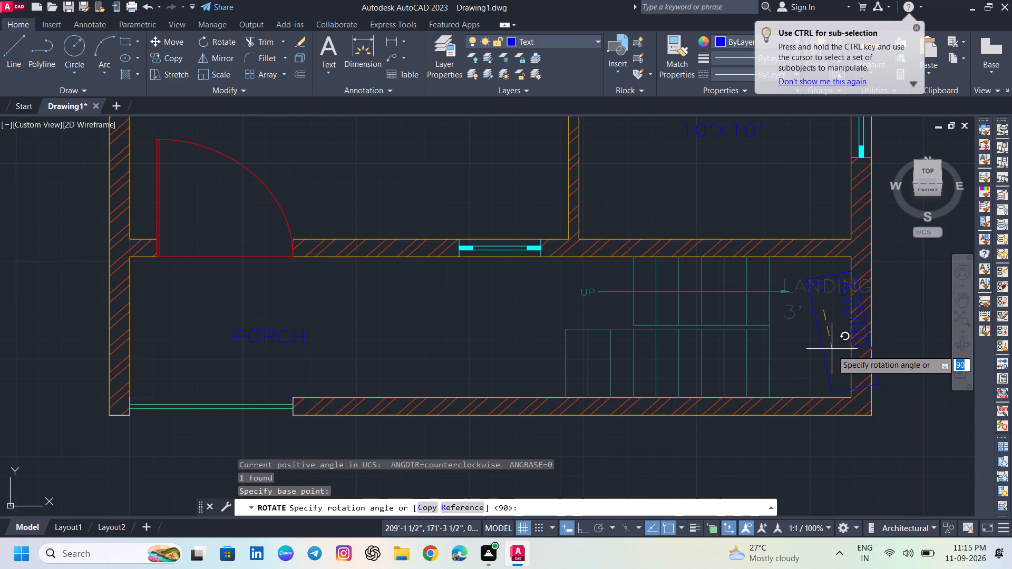
left_click(822, 372)
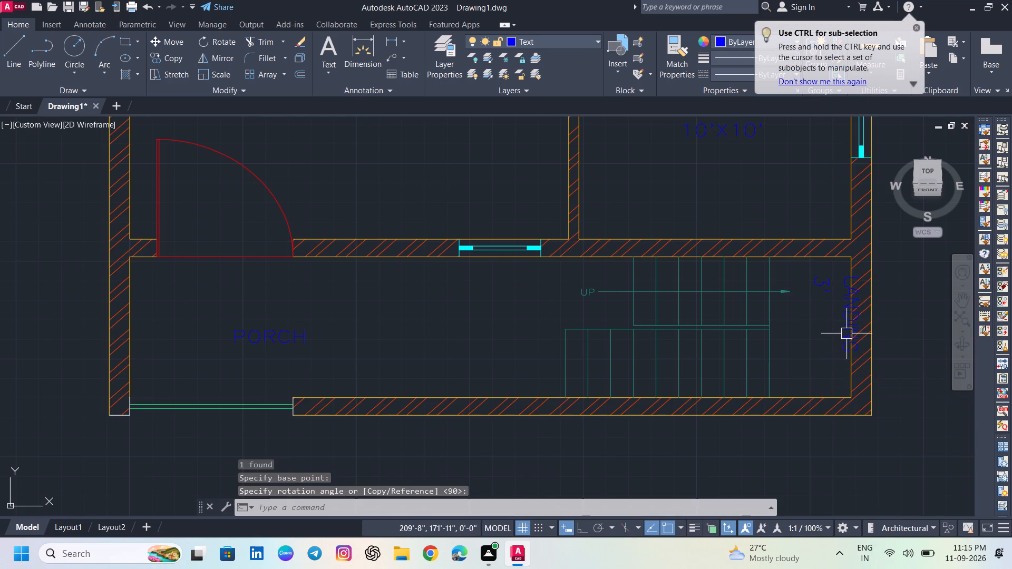
Move the rotated LANDING label off the outer wall into the clear space between the stairs and the wall.
left_click(852, 328)
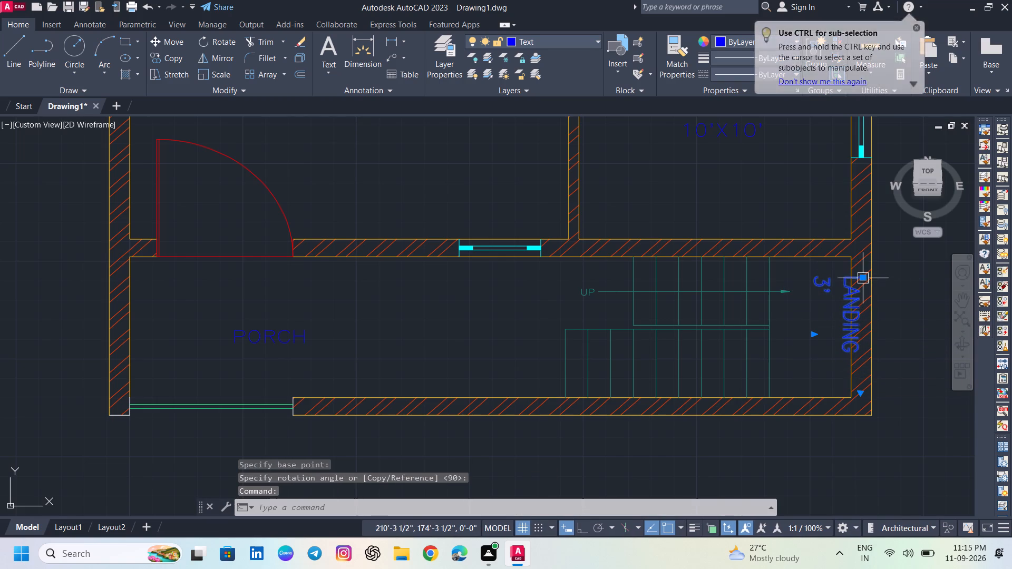
left_click(864, 279)
scroll(828, 281, "up", 2)
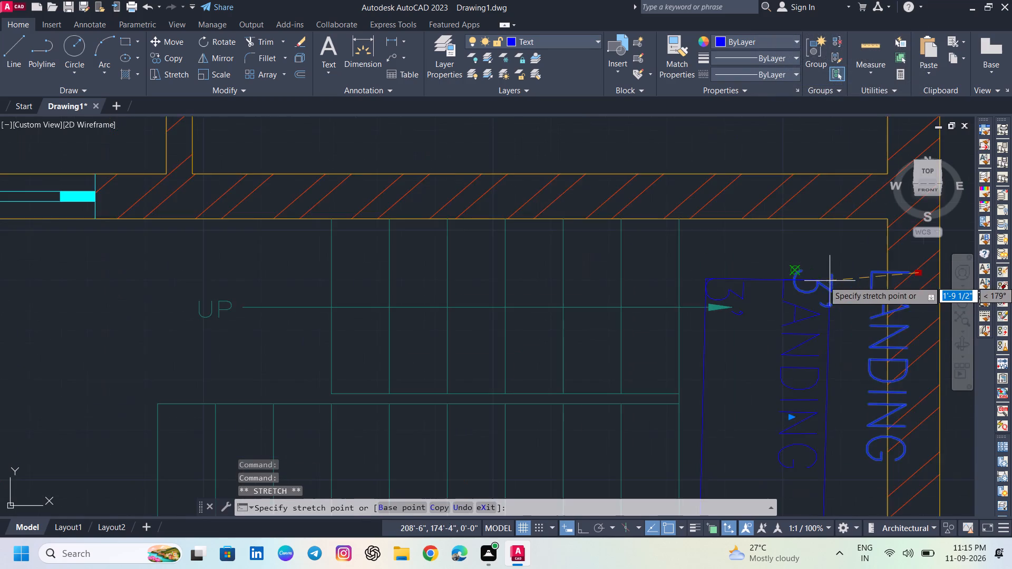
scroll(830, 281, "up", 1)
left_click(842, 269)
scroll(844, 272, "down", 2)
middle_click_drag(840, 291, 840, 274)
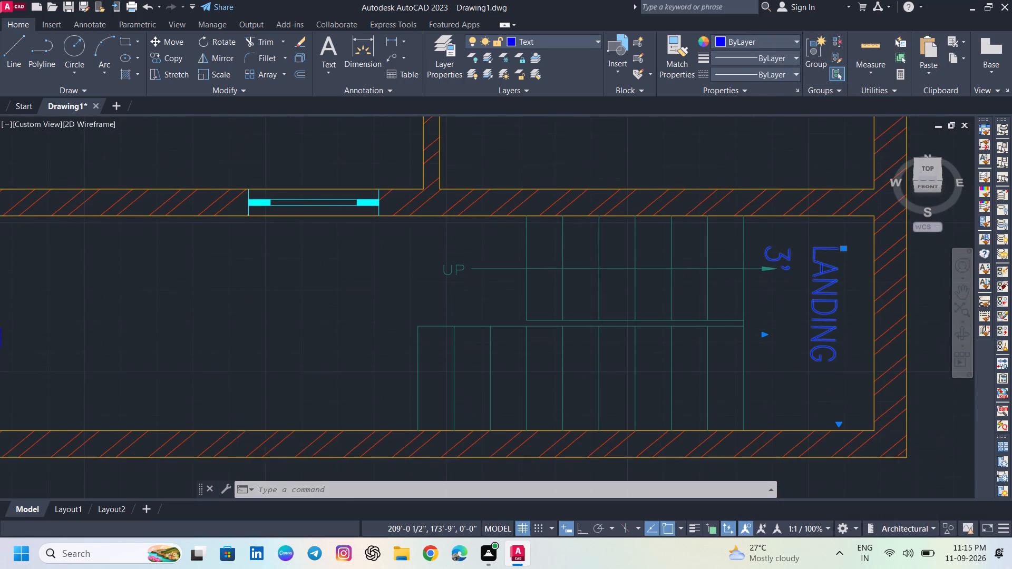
key("Escape")
Indent the 3' line of the LANDING label beside the stairs with spaces so it sits under the middle of the word.
scroll(838, 293, "down", 2)
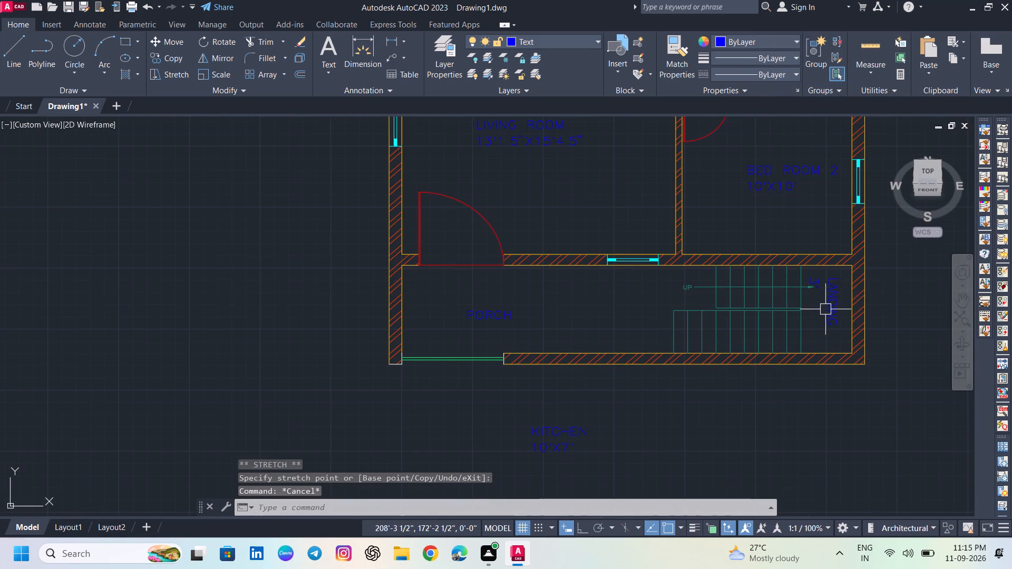
middle_click_drag(825, 309, 775, 344)
scroll(775, 344, "up", 2)
double_click(785, 323)
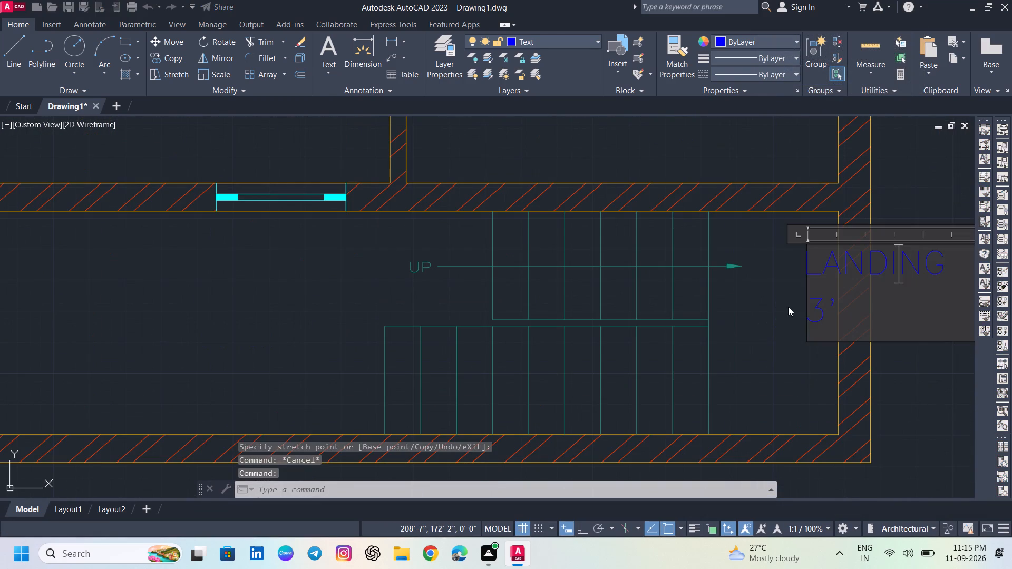
left_click(811, 302)
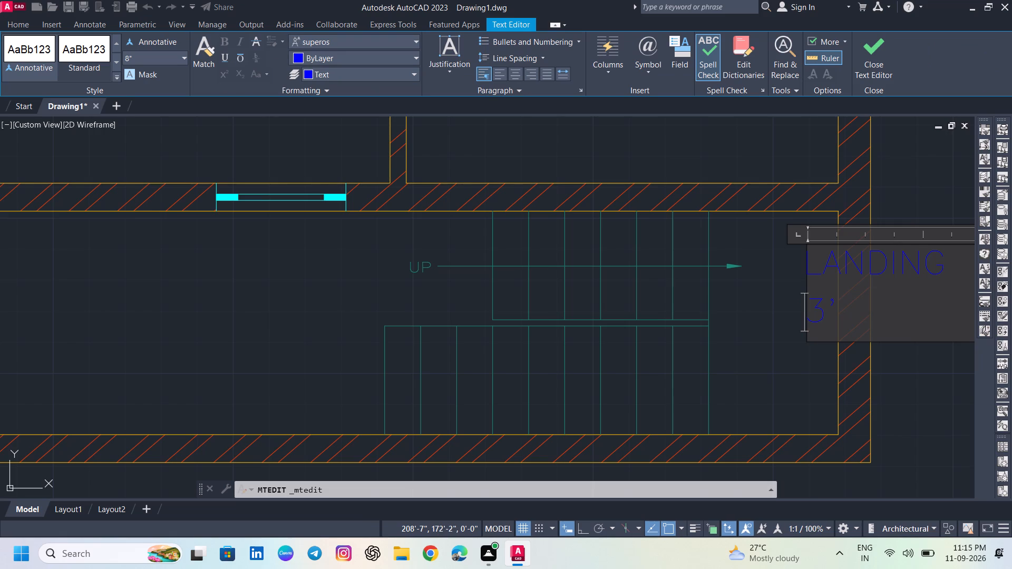
key("space")
key("space")
key("space")
key("space")
key("space")
key("space")
key("space")
key("space")
key("space")
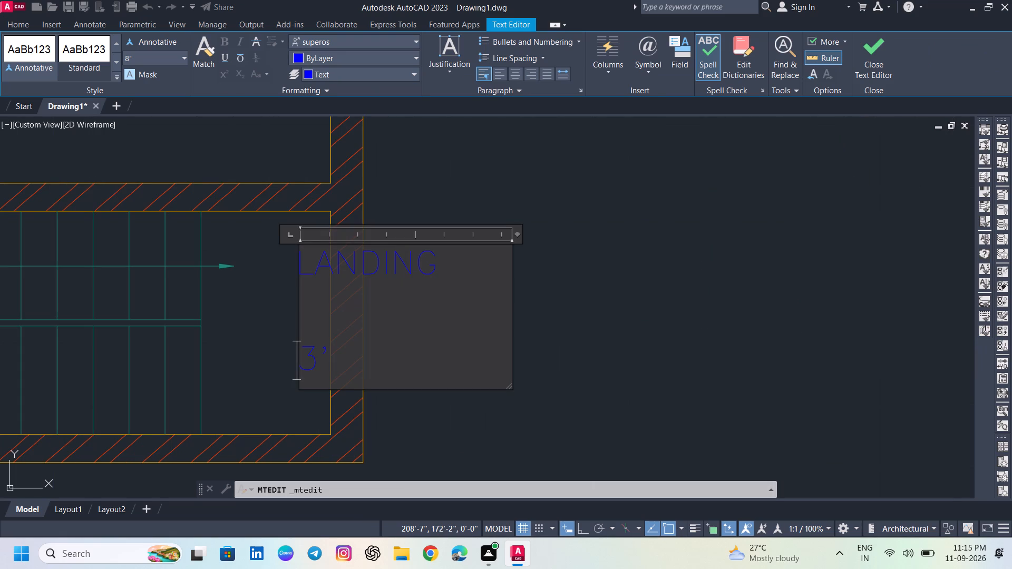
key("BackSpace")
key("BackSpace")
key("BackSpace")
key("BackSpace")
key("BackSpace")
key("BackSpace")
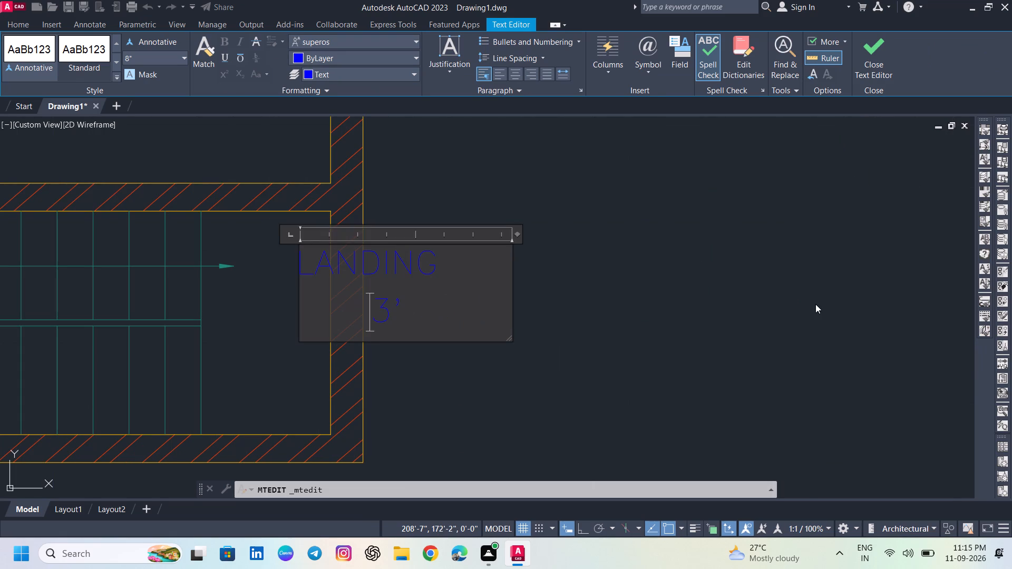
left_click(769, 299)
Set the text height of the spare KITCHEN label below the floor plan to 12".
scroll(531, 333, "down", 3)
middle_click_drag(442, 340, 548, 342)
middle_click_drag(381, 391, 411, 326)
double_click(424, 354)
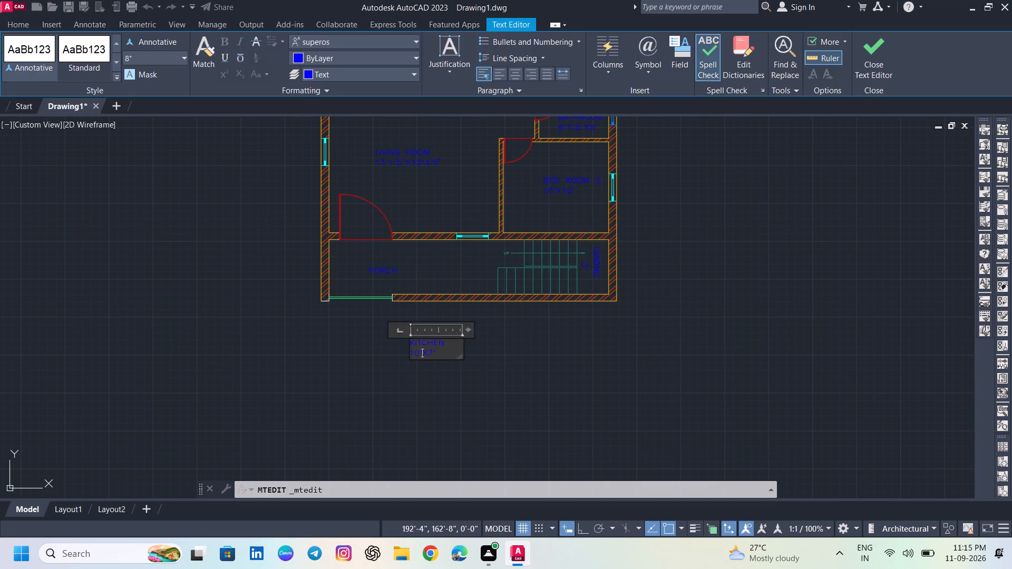
key("ctrl+a")
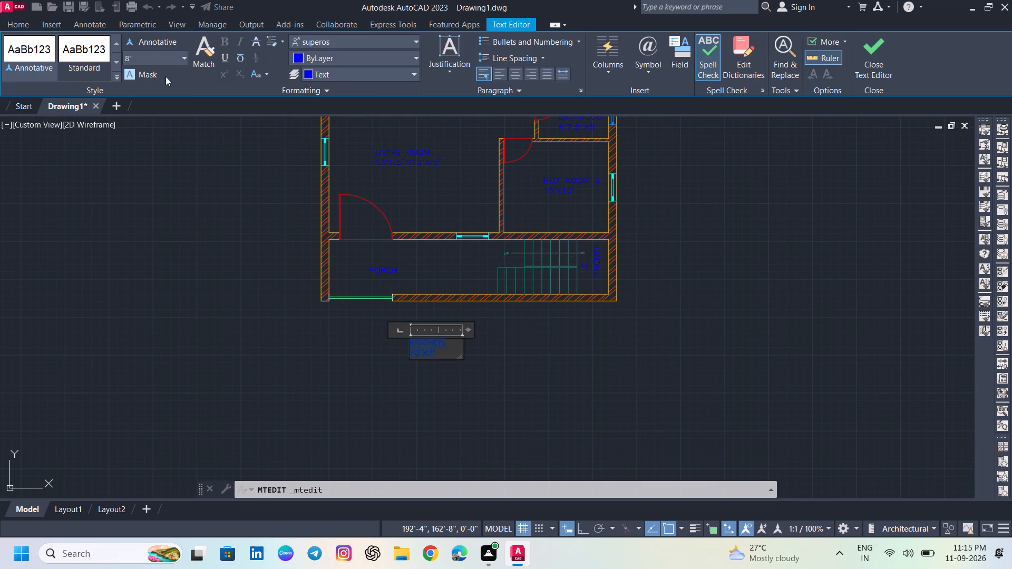
left_click(161, 60)
type("12")
key("Return")
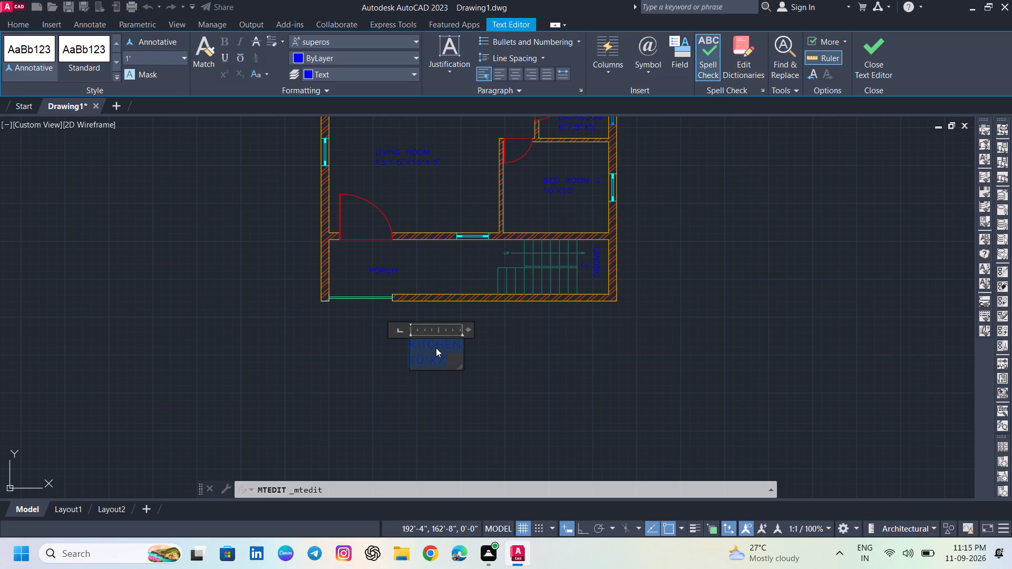
Replace the text of the spare label below the plan with the title GROUND FLOOR PLAN.
type("GROUN")
type("D FLOO")
type("R")
key("space")
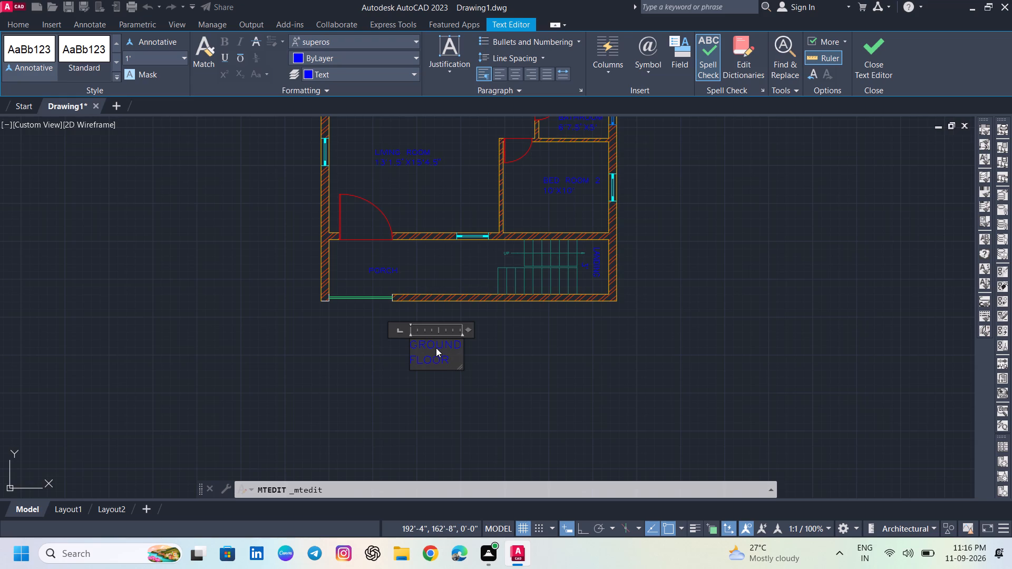
type("PLAN")
key("space")
left_click(480, 351)
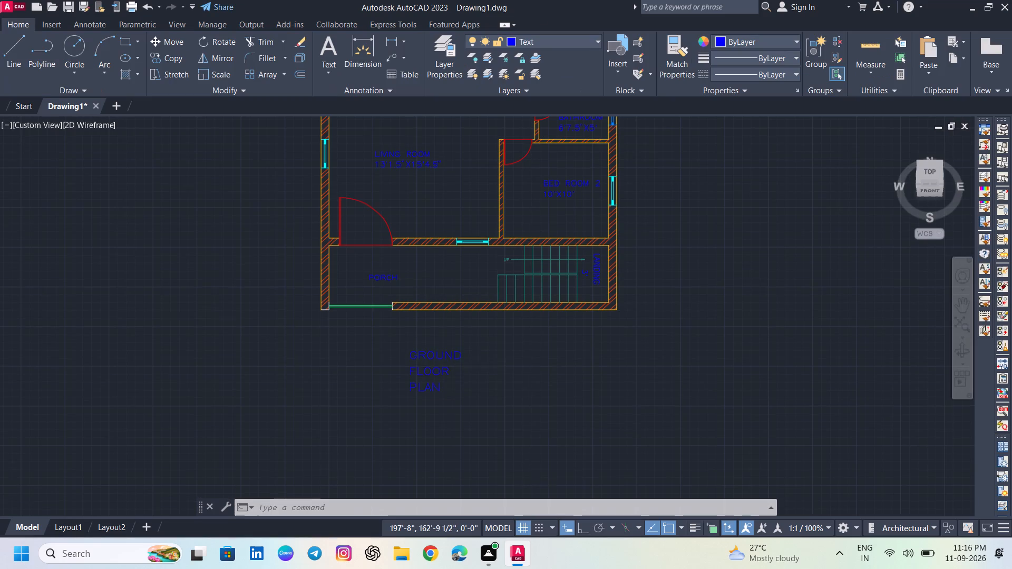
Widen the text frame of the GROUND FLOOR PLAN title so that it reads on a single line.
left_click(417, 364)
left_click(466, 348)
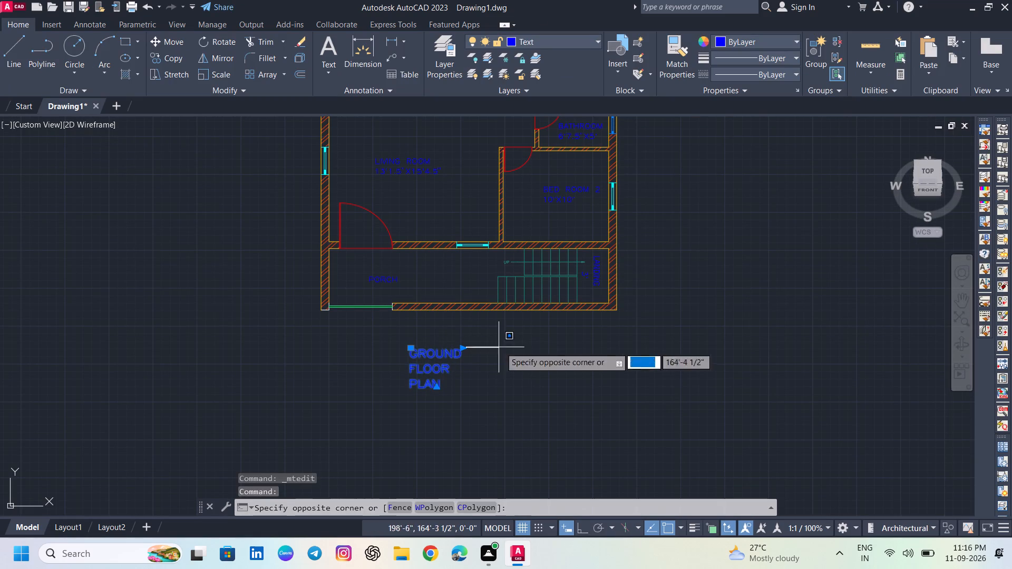
left_click_drag(576, 341, 571, 342)
left_click(463, 347)
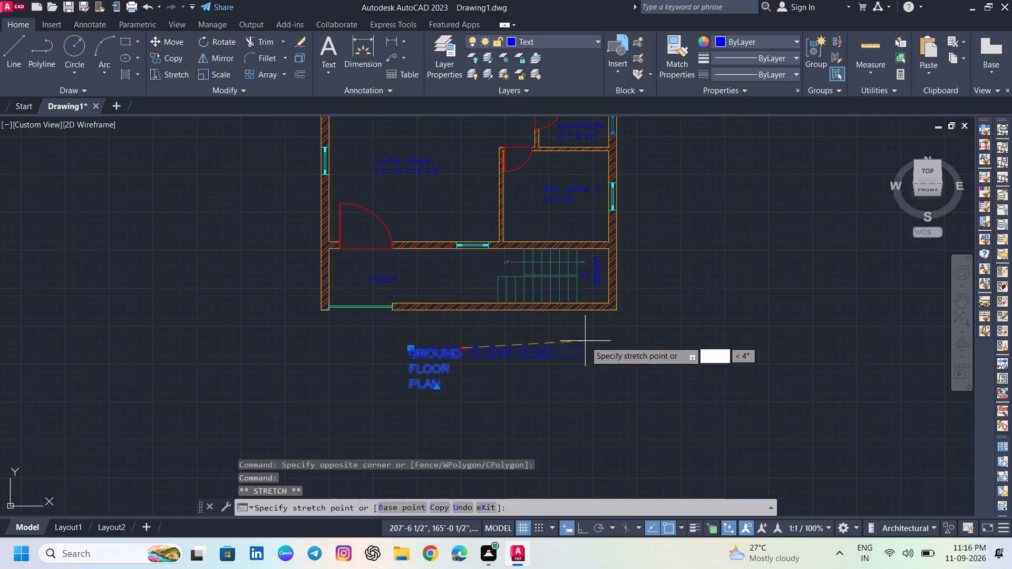
left_click(585, 341)
key("Escape")
Copy the whole floor plan without its title about 46' to the right of the original.
scroll(523, 371, "down", 2)
middle_click_drag(544, 356, 422, 361)
scroll(431, 335, "up", 2)
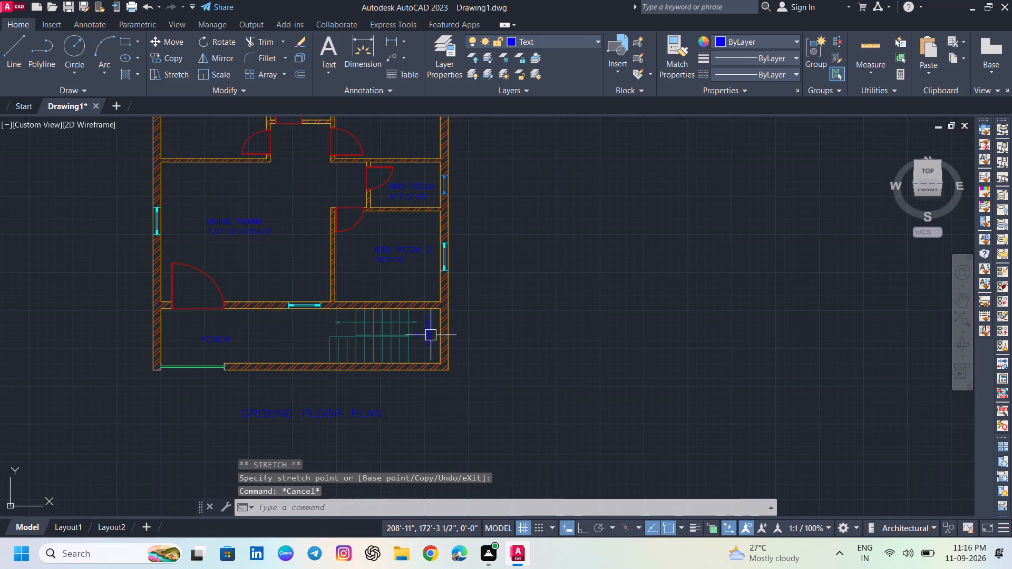
scroll(431, 335, "down", 2)
scroll(427, 338, "up", 1)
middle_click_drag(407, 341, 412, 351)
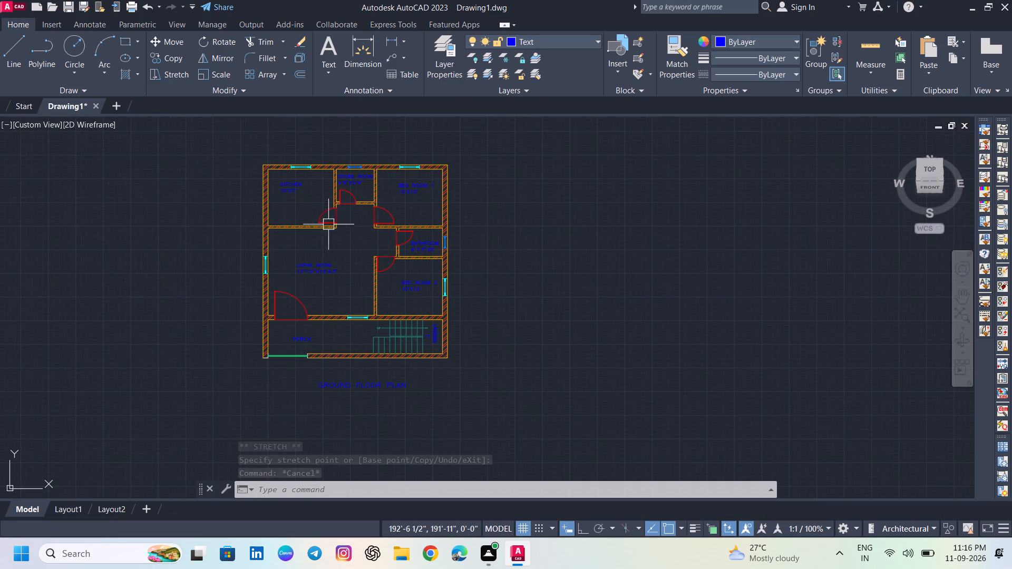
left_click(238, 154)
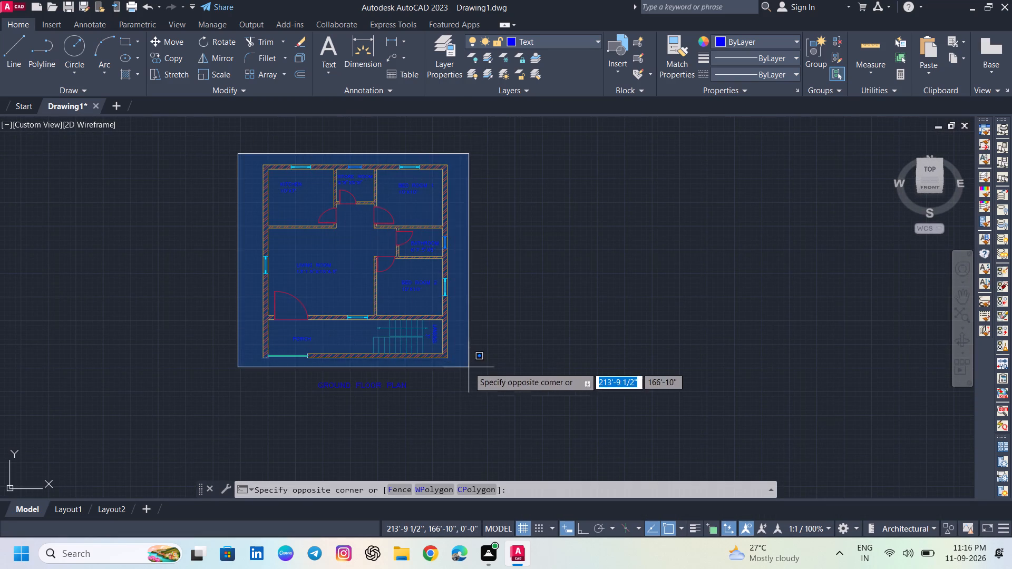
left_click(469, 368)
key("c")
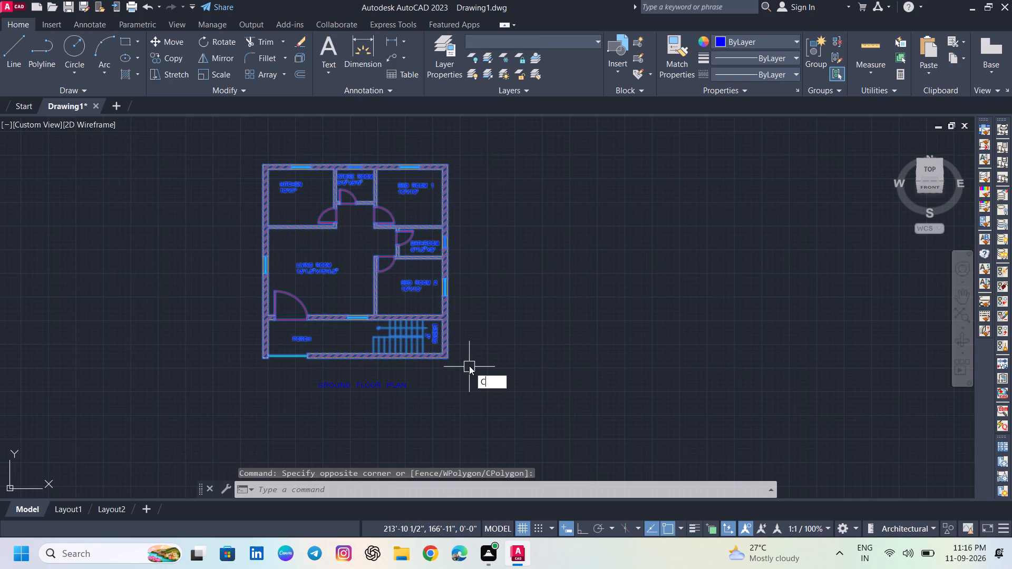
key("p")
key("Return")
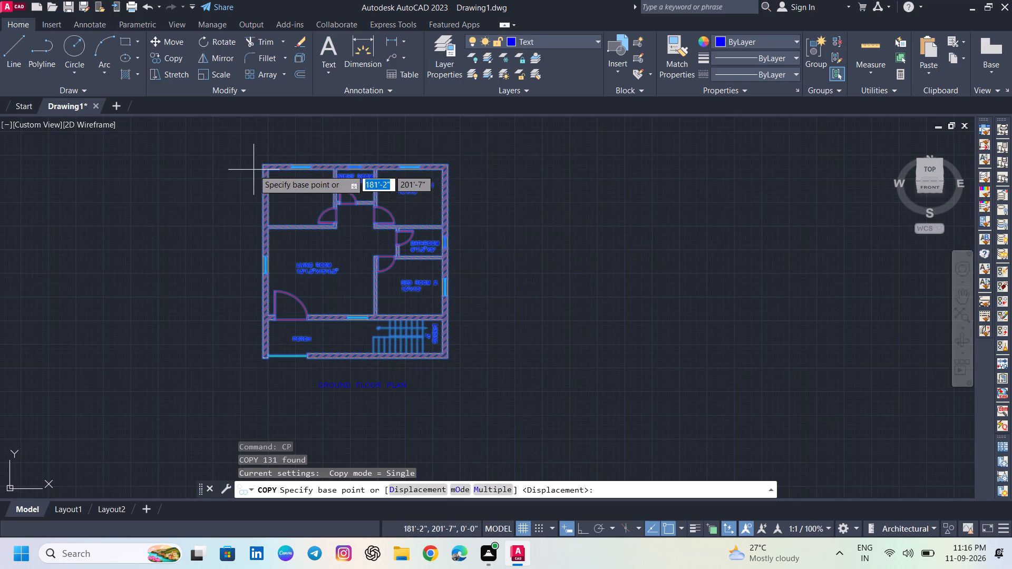
left_click(258, 165)
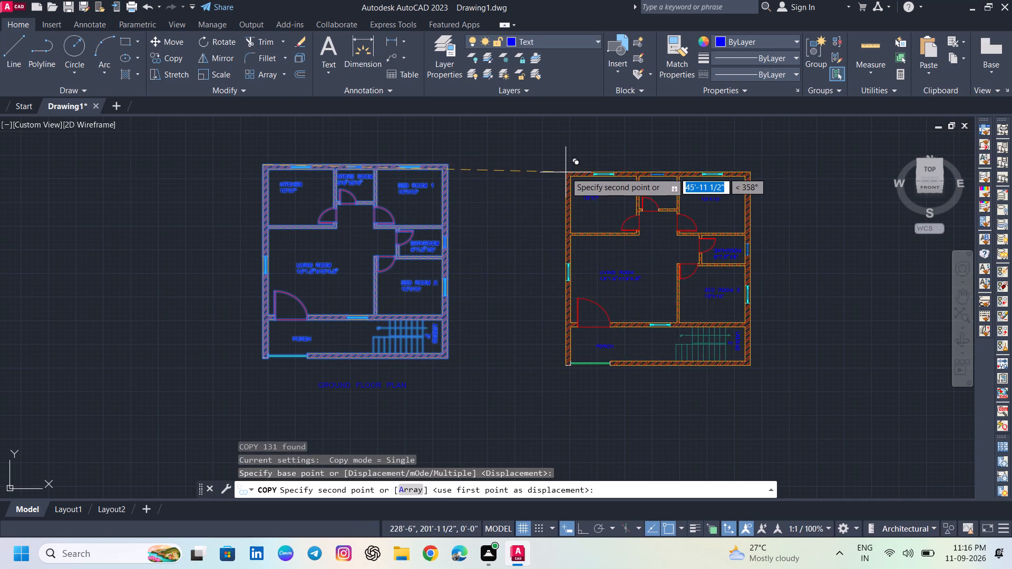
left_click(570, 164)
Move the LIVING ROOM label in the copied plan to the upper-left corner of the living room.
middle_click_drag(565, 240, 542, 241)
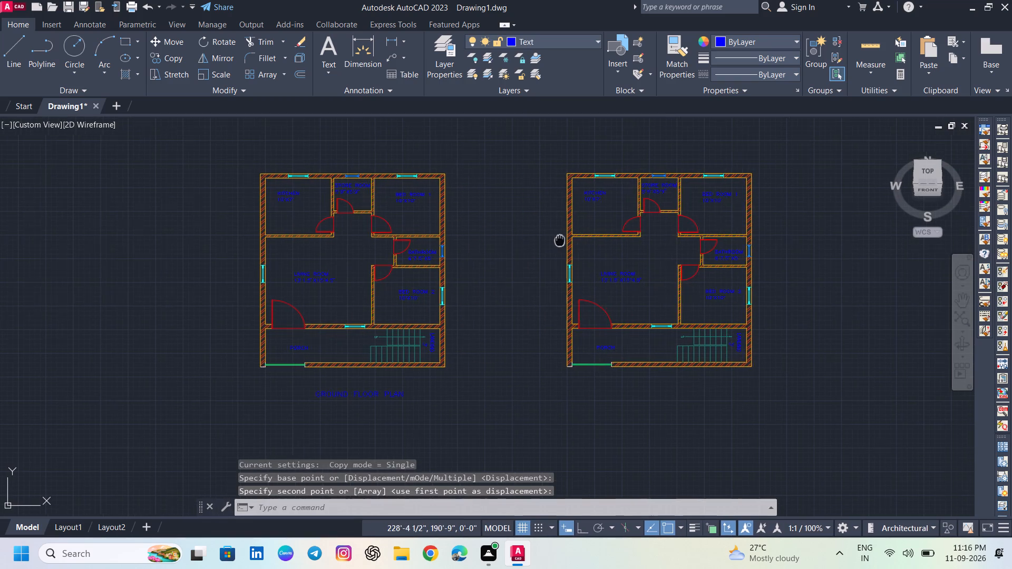
middle_click_drag(542, 241, 483, 244)
middle_click_drag(547, 275, 503, 268)
scroll(511, 283, "up", 2)
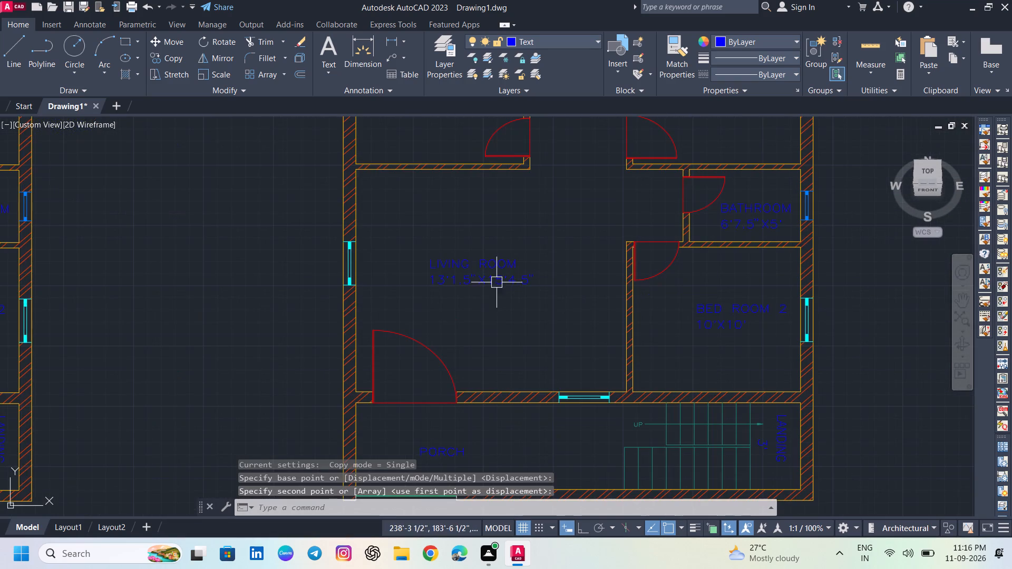
middle_click_drag(496, 283, 479, 271)
left_click(483, 249)
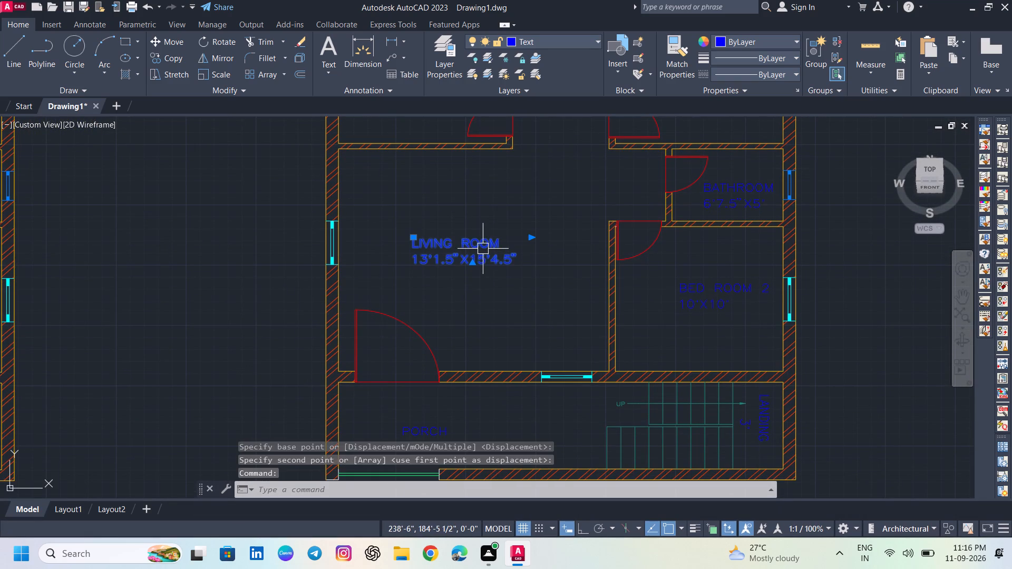
left_click(413, 239)
left_click(370, 168)
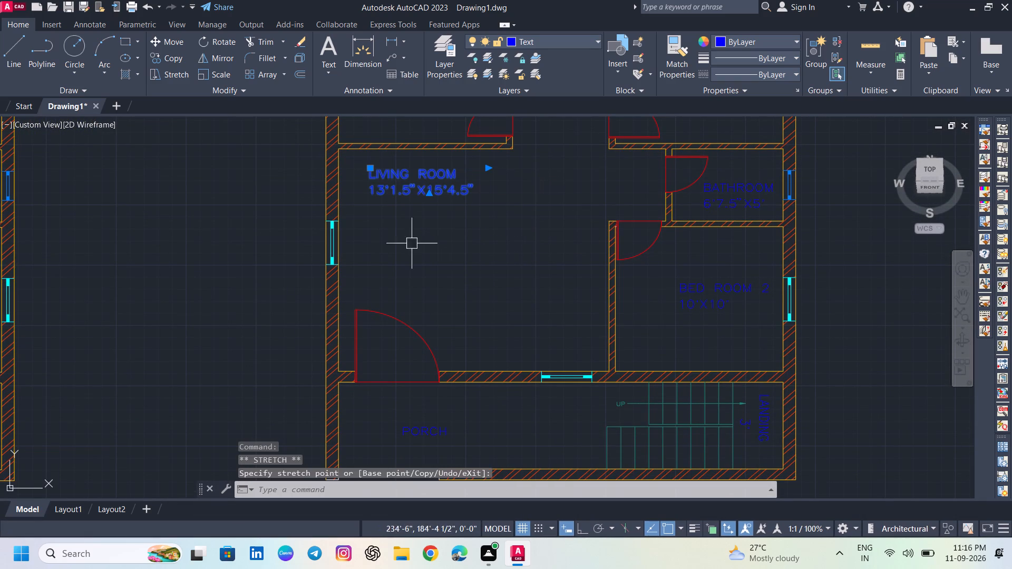
key("Escape")
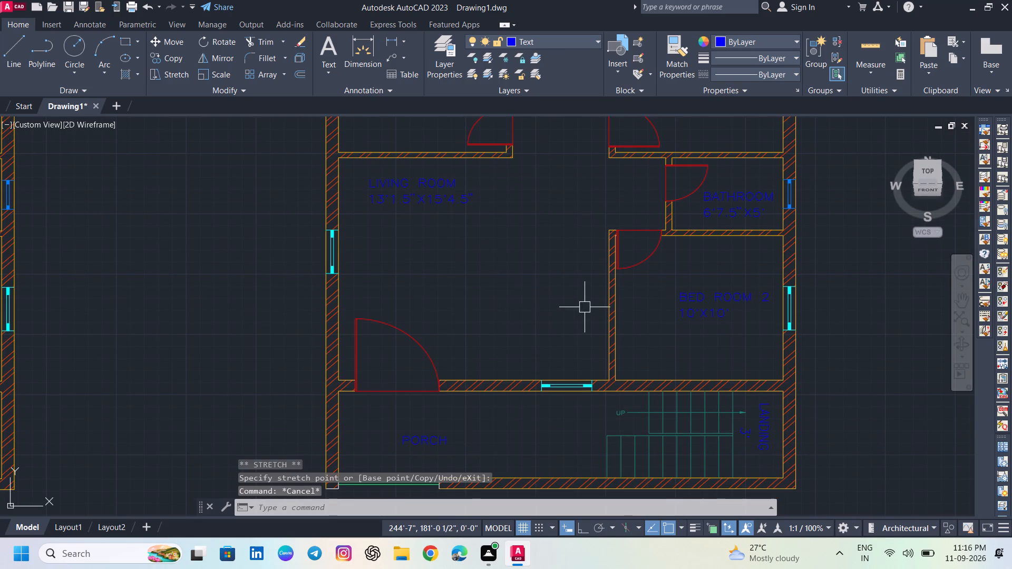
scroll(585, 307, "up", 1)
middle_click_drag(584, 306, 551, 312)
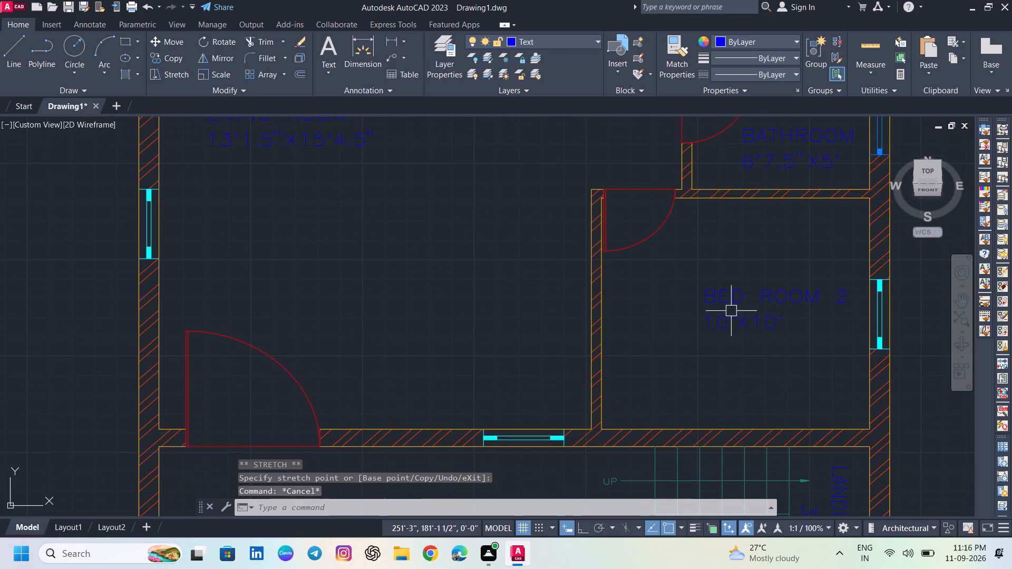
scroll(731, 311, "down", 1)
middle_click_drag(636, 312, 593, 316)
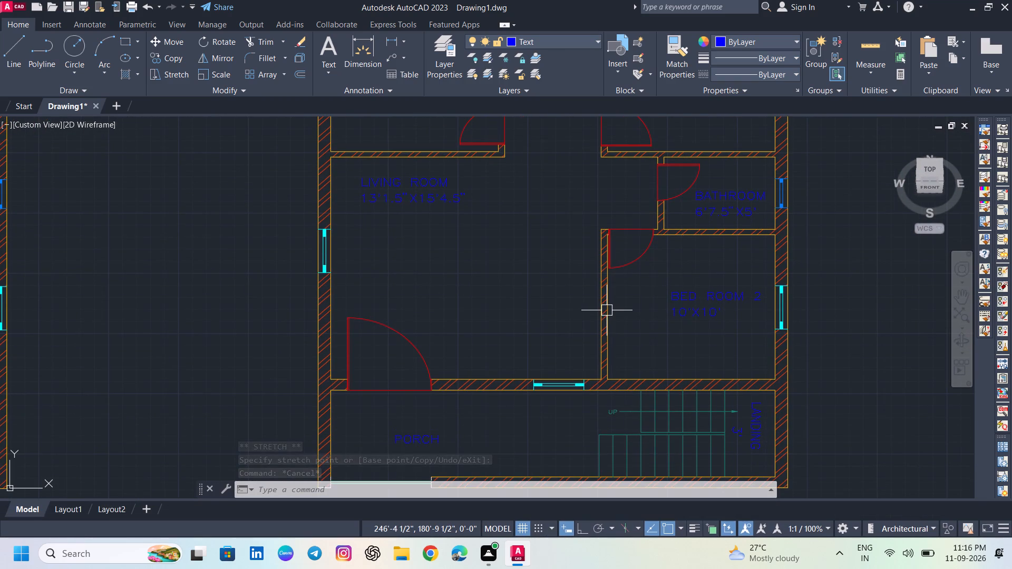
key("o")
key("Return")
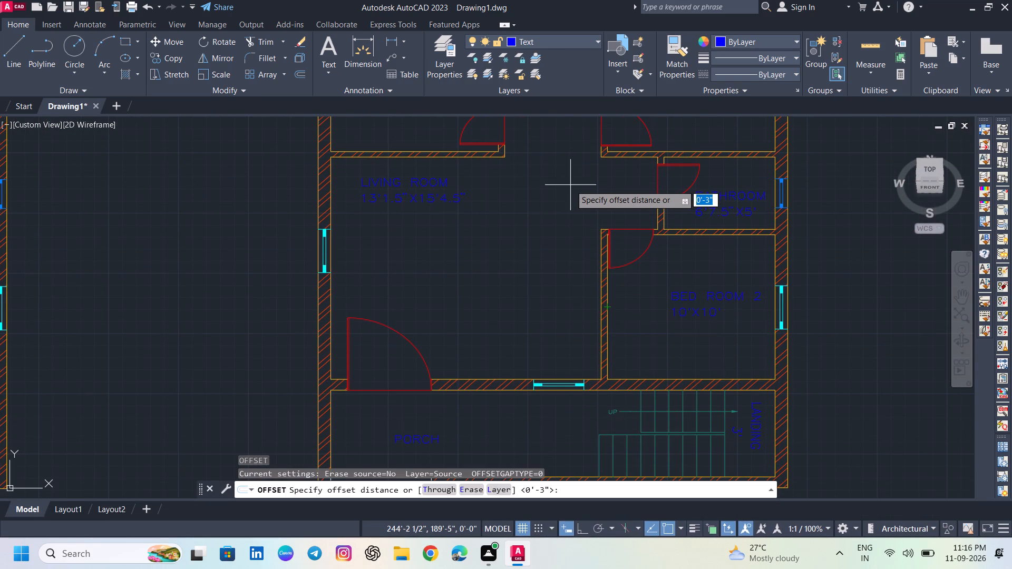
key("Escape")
Make WALL the current layer and offset the living-room face of the BED ROOM 2 partition 8' into the living room.
left_click(548, 44)
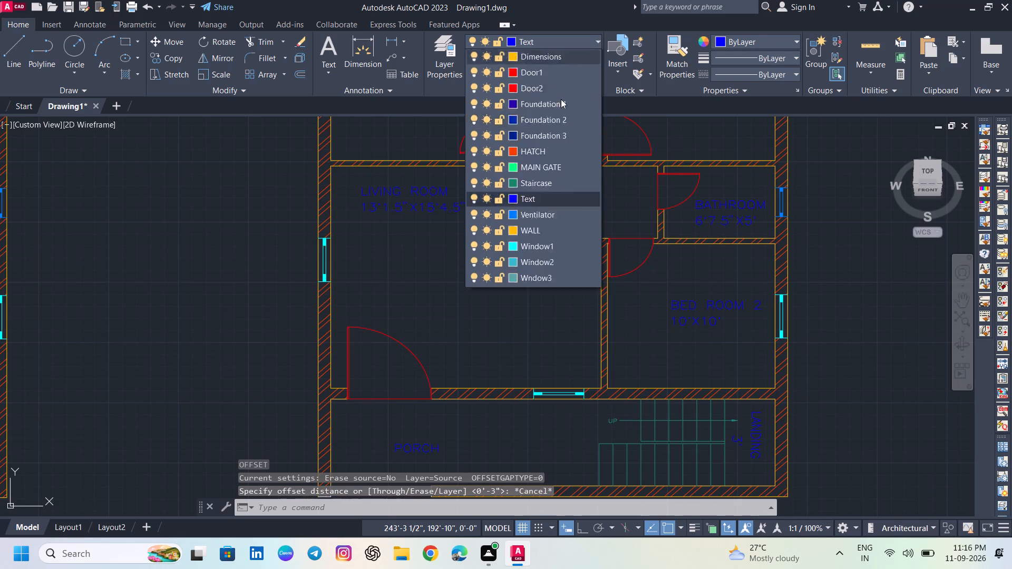
left_click(540, 344)
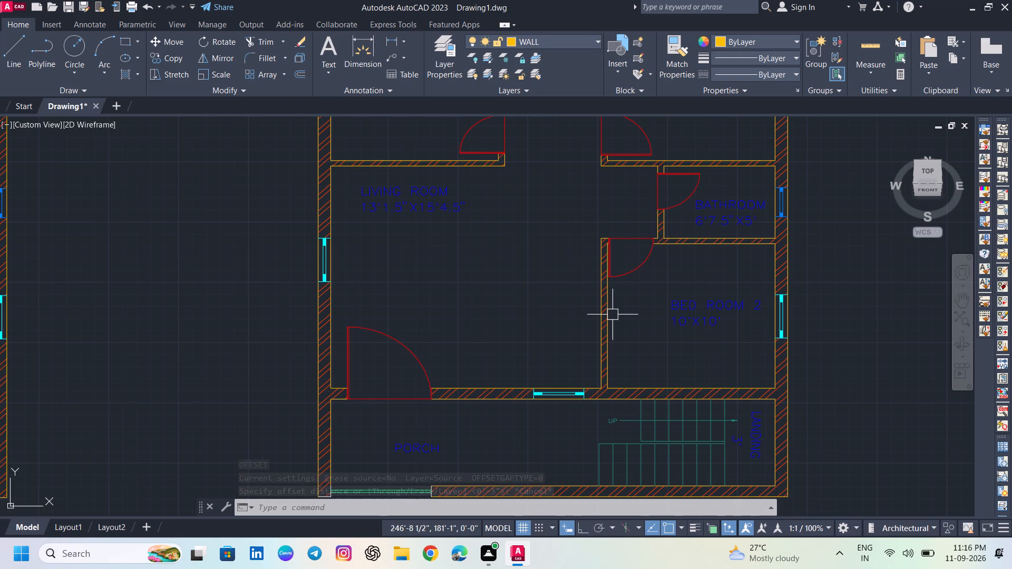
key("o")
key("Return")
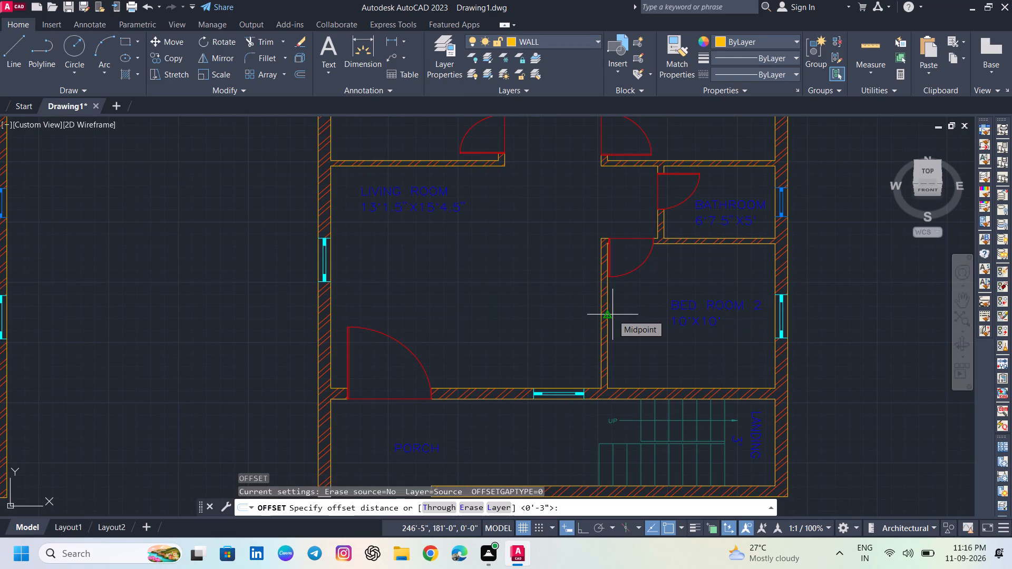
type("8'")
key("Return")
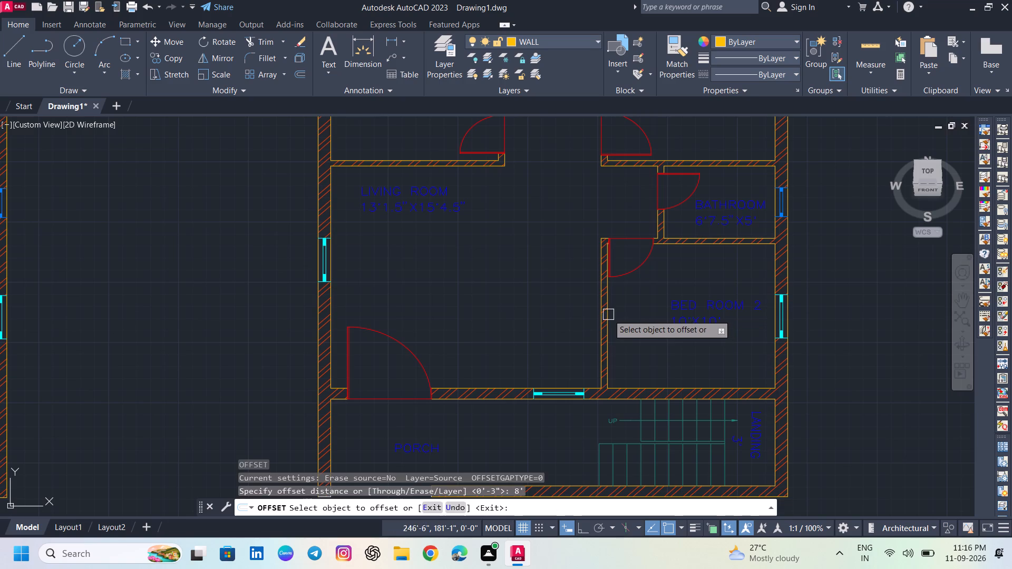
left_click(600, 311)
left_click(544, 315)
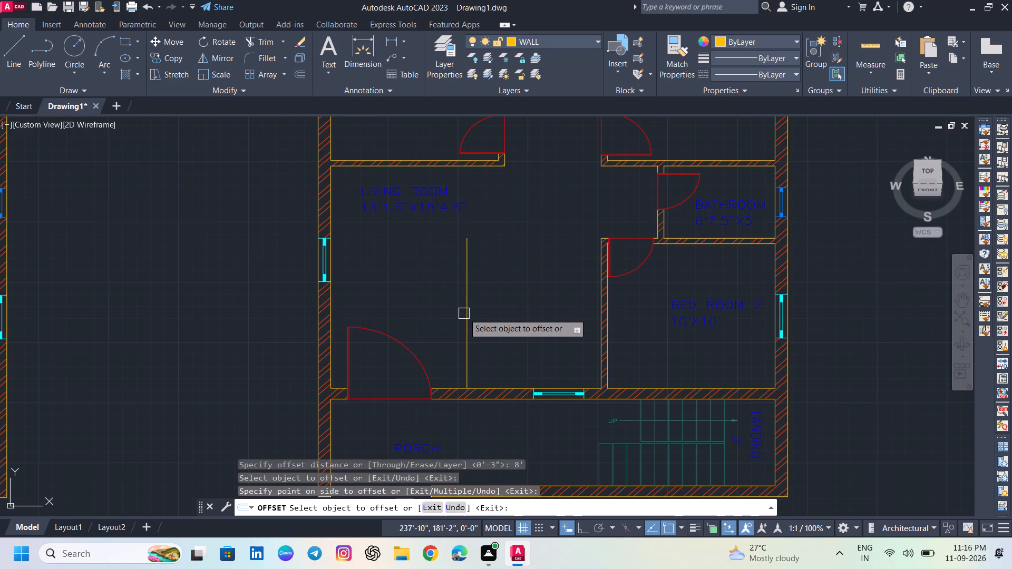
Offset the new living-room wall line 4.5" away from BED ROOM 2 to give the wall its thickness.
left_click(464, 313)
type("4.5\"")
key("Return")
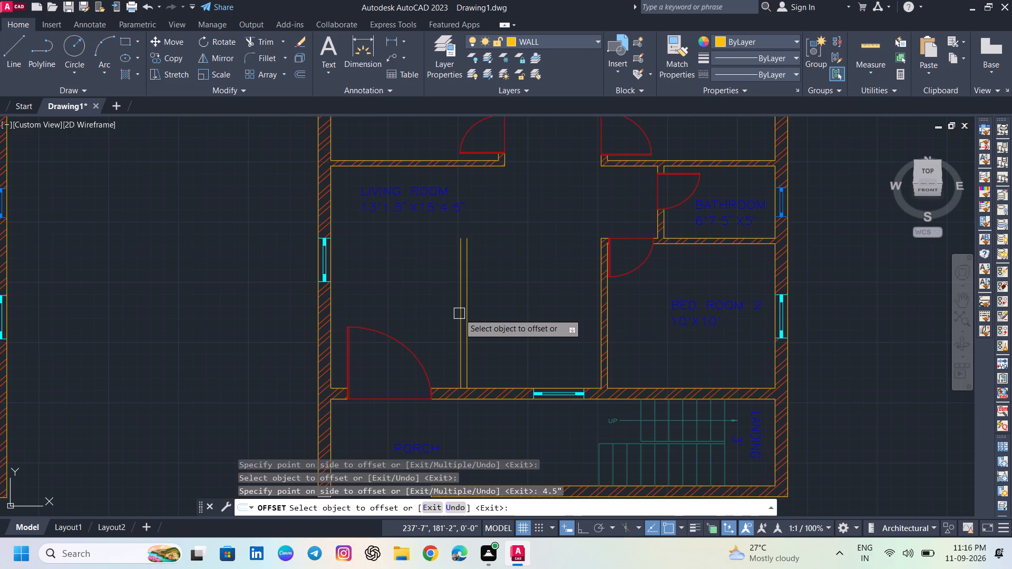
scroll(481, 250, "up", 1)
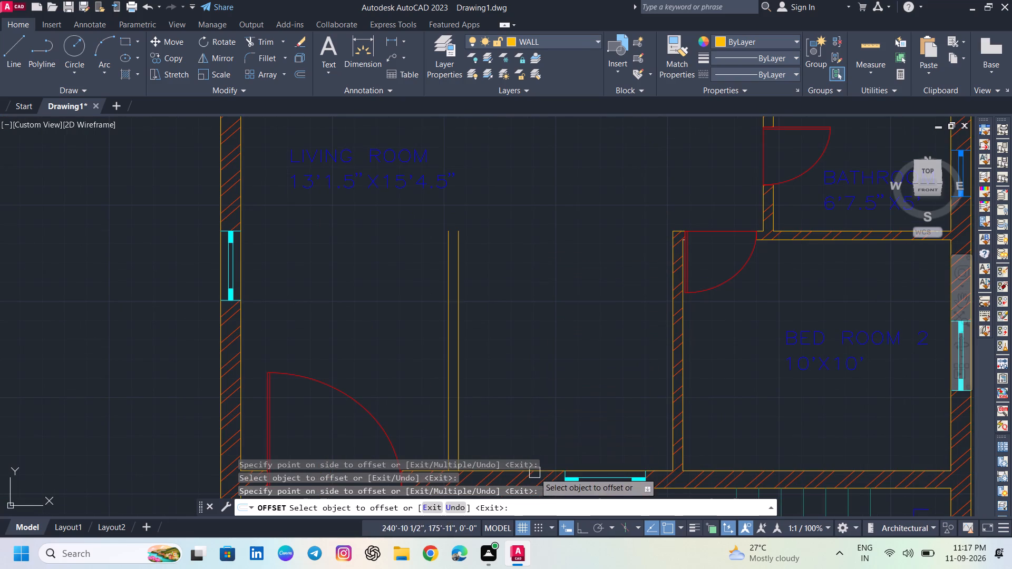
Offset the inner face line of the porch-side wall 10' into the living room, and offset that line another 4.5" for wall thickness.
middle_click_drag(534, 474, 547, 421)
left_click(550, 418)
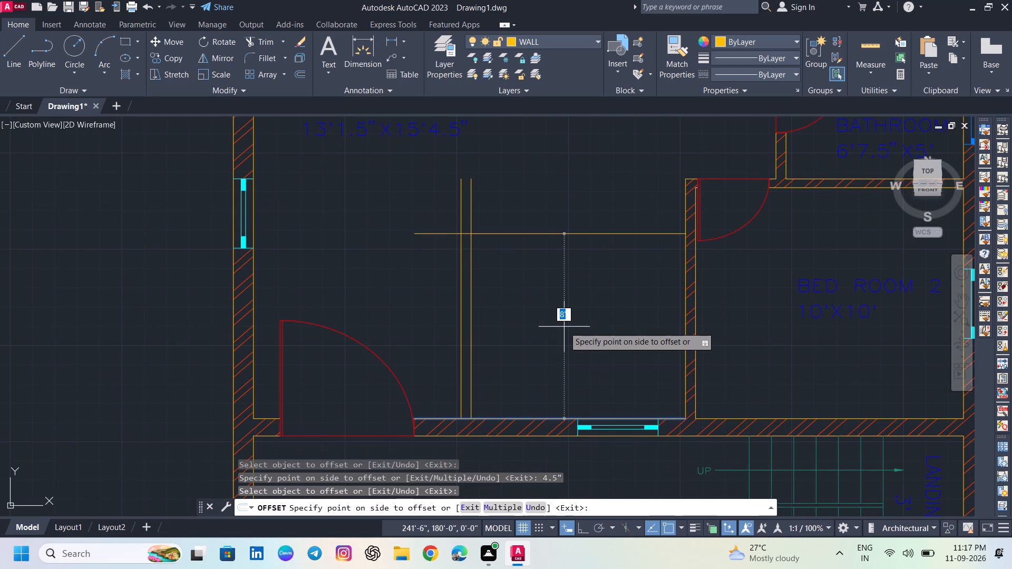
type("10'")
key("Return")
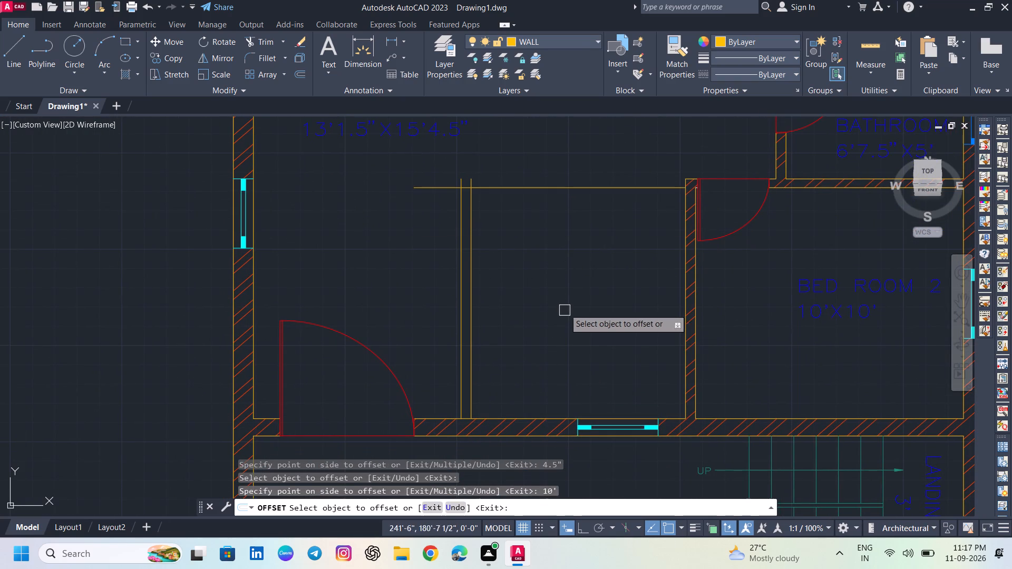
left_click(579, 183)
type("4.5\"")
key("Return")
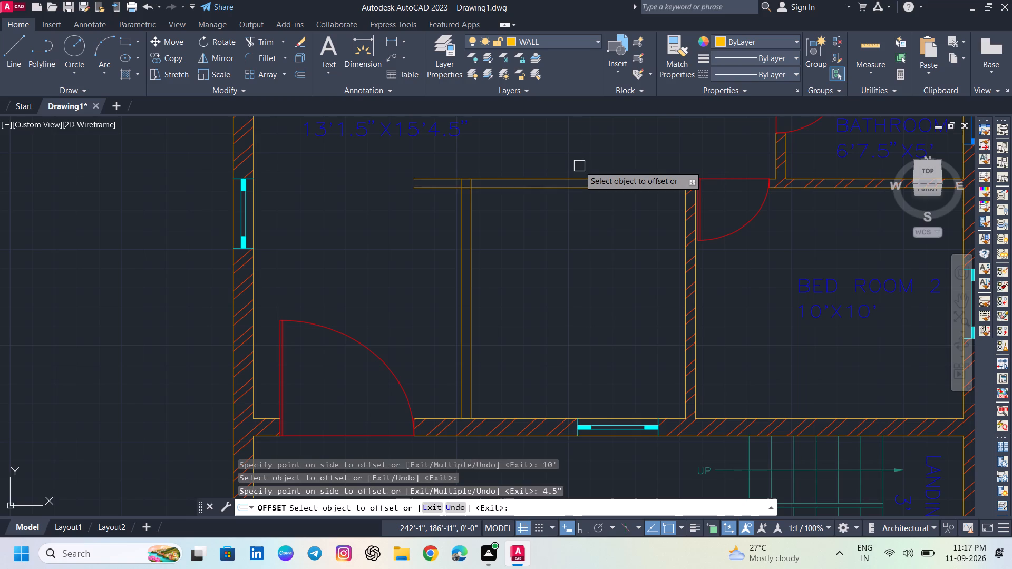
key("Escape")
Fillet the inner and outer line pairs of the two new walls with zero radius to form a clean corner.
key("f")
key("Return")
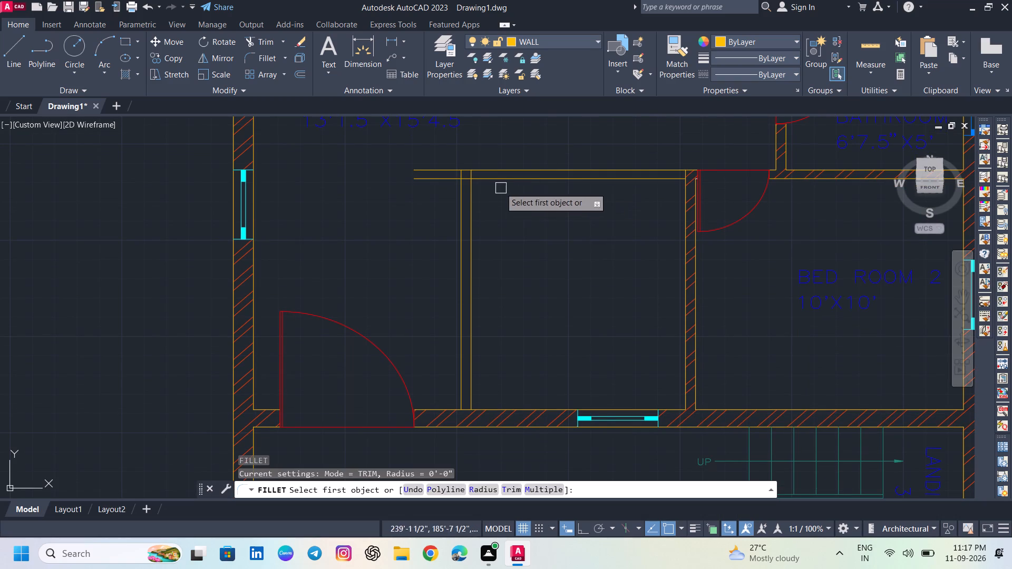
left_click(471, 196)
left_click(482, 180)
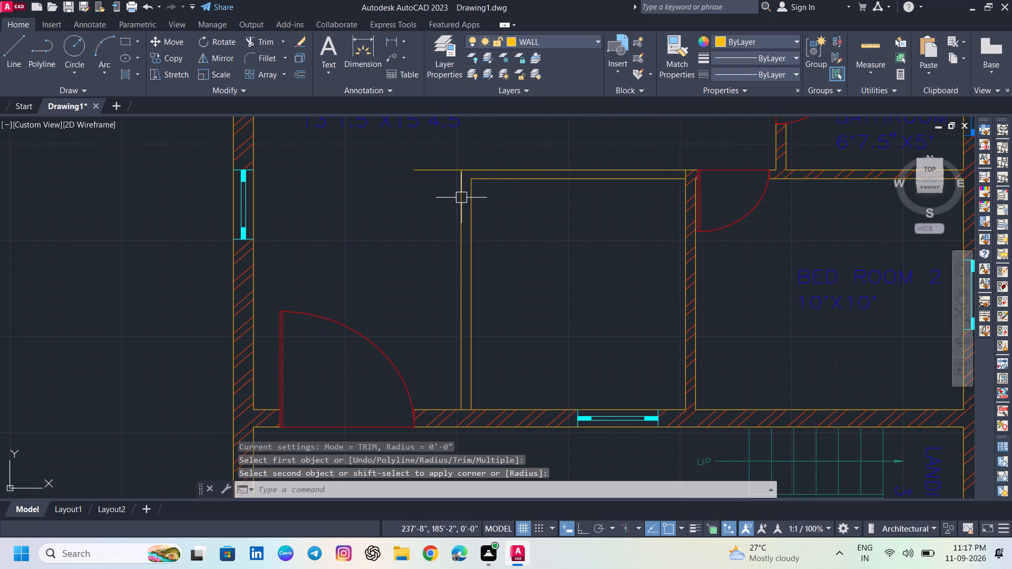
key("space")
left_click(463, 195)
left_click(468, 169)
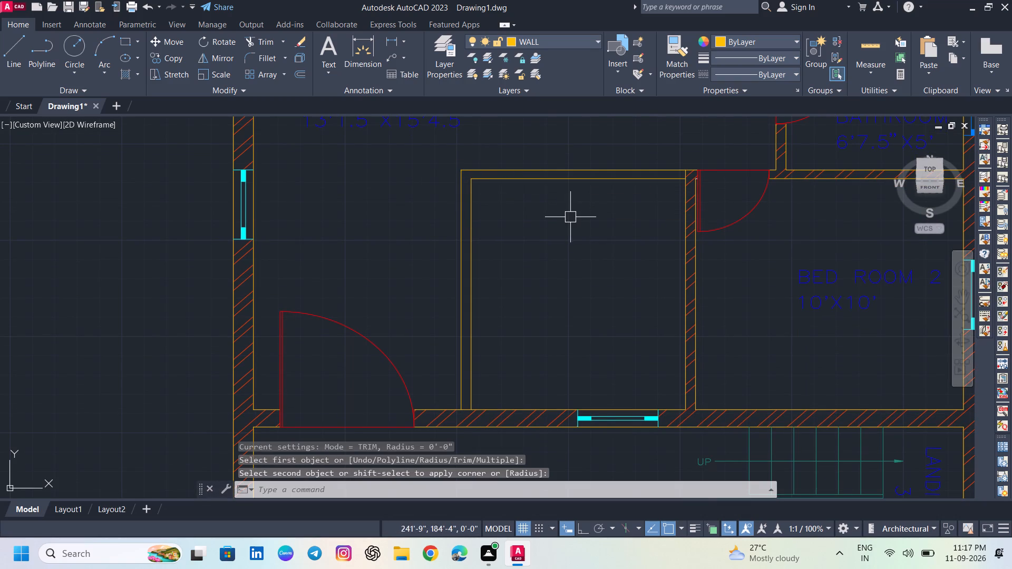
key("Escape")
Trim the old partition's face line between the two new wall lines where the new wall meets it.
middle_click_drag(511, 203, 494, 231)
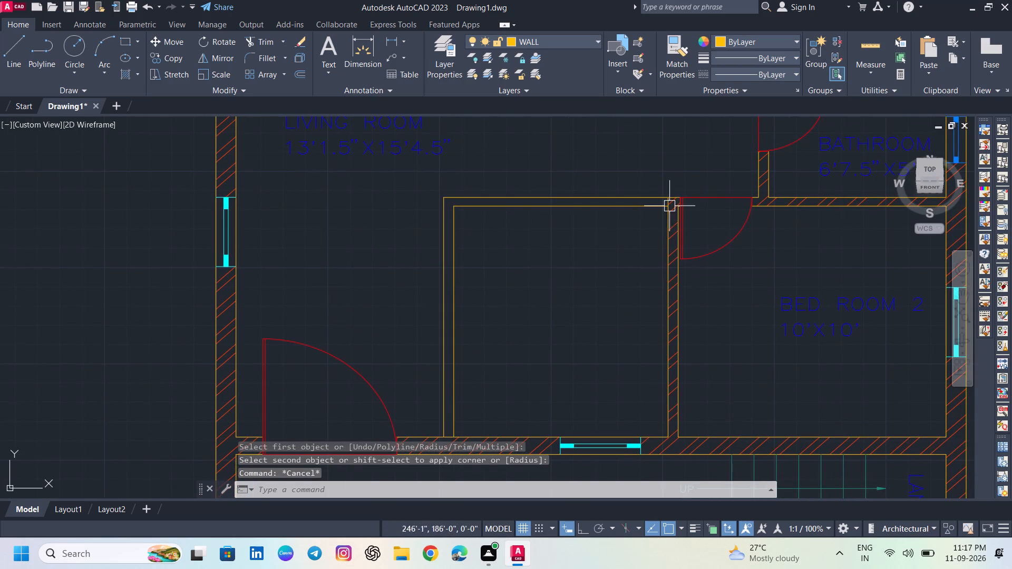
scroll(684, 206, "up", 4)
type("TR")
key("Return")
left_click(612, 172)
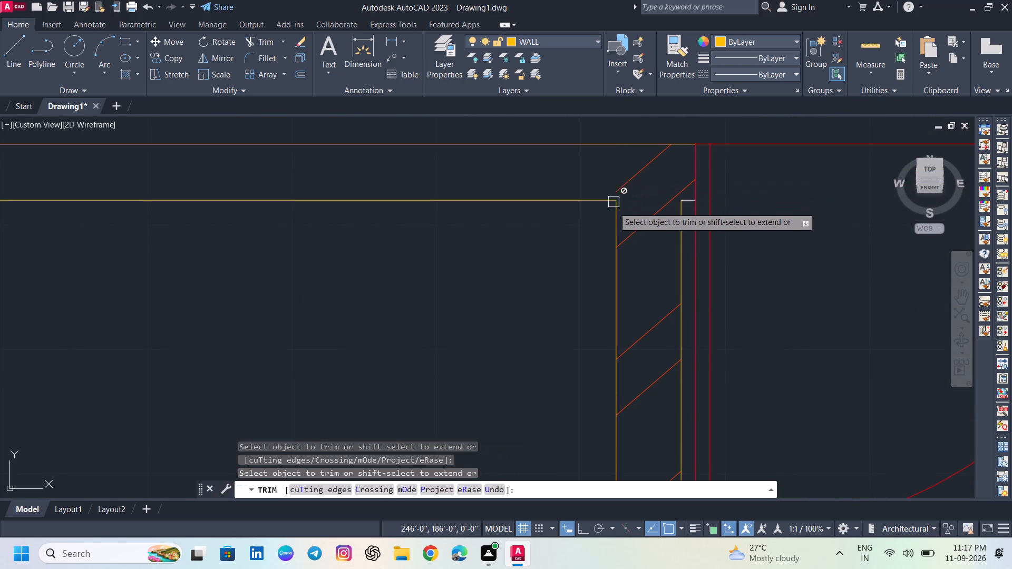
key("Escape")
Trim the porch-side wall's inner face line between the two lines of the new 4.5" partition.
scroll(614, 212, "down", 3)
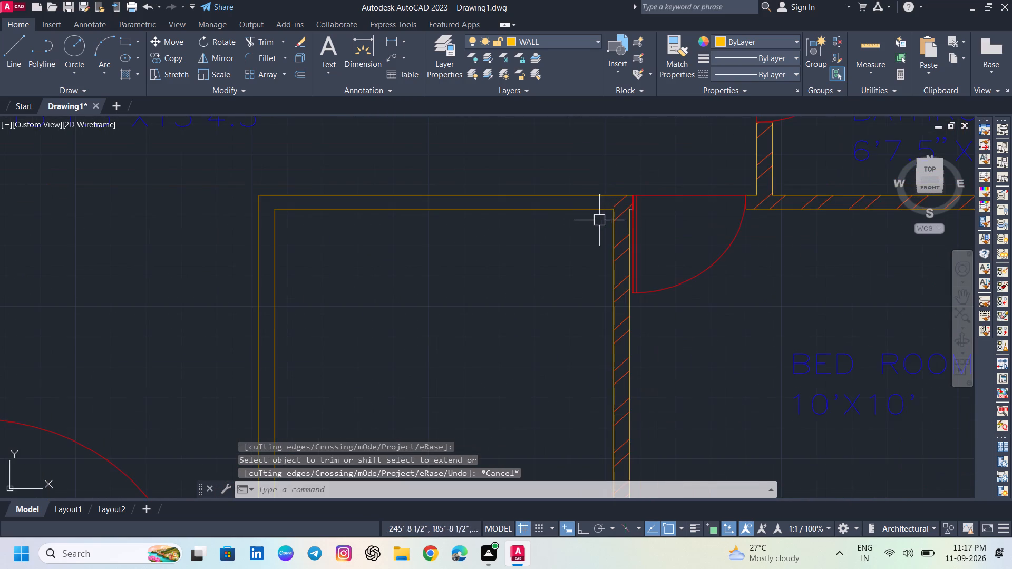
scroll(599, 220, "down", 1)
middle_click_drag(578, 234, 628, 202)
middle_click_drag(629, 224, 627, 205)
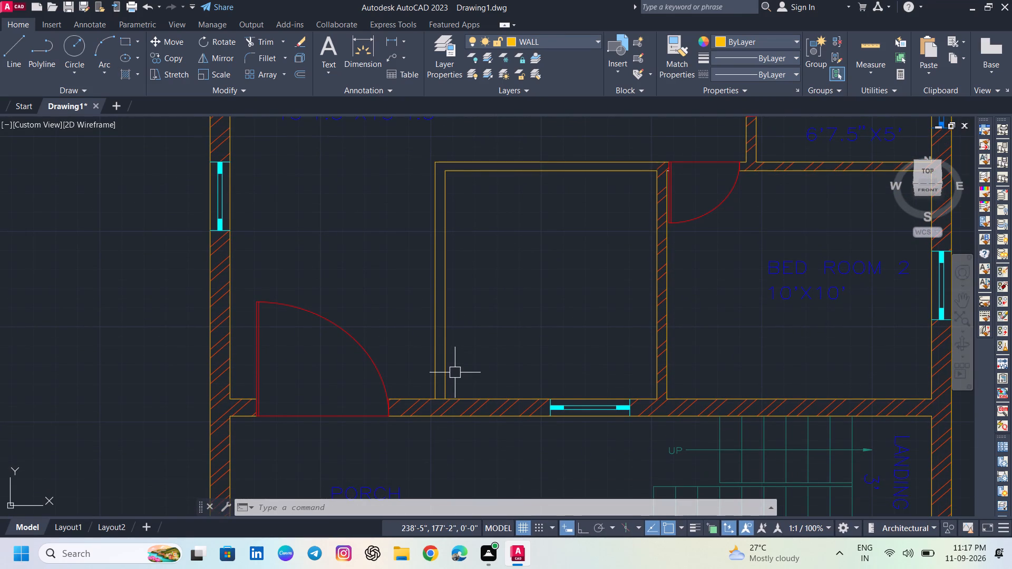
type("TR")
key("Return")
scroll(419, 379, "up", 3)
middle_click_drag(501, 429, 501, 360)
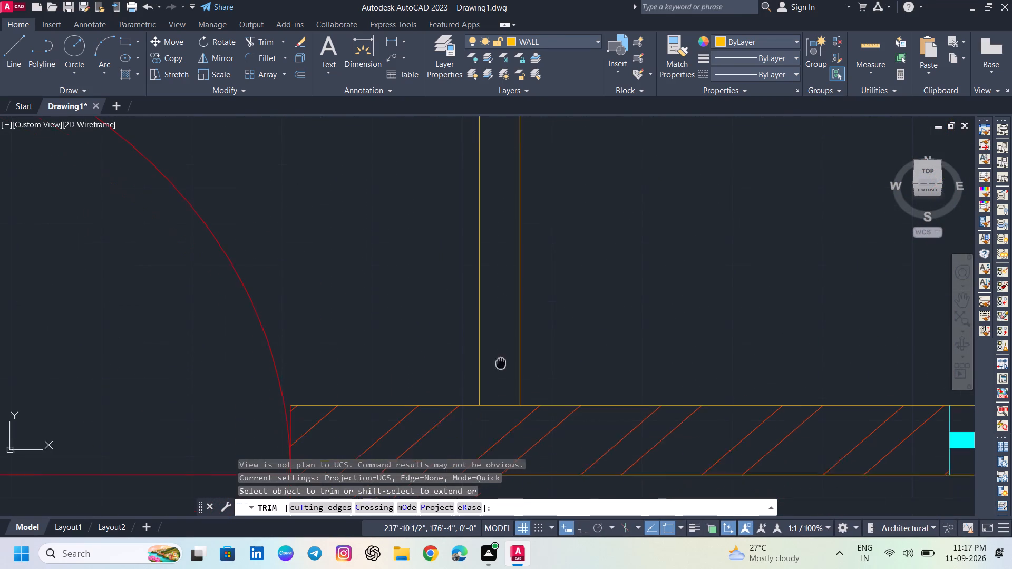
middle_click_drag(501, 360, 502, 357)
left_click(501, 390)
scroll(513, 374, "down", 2)
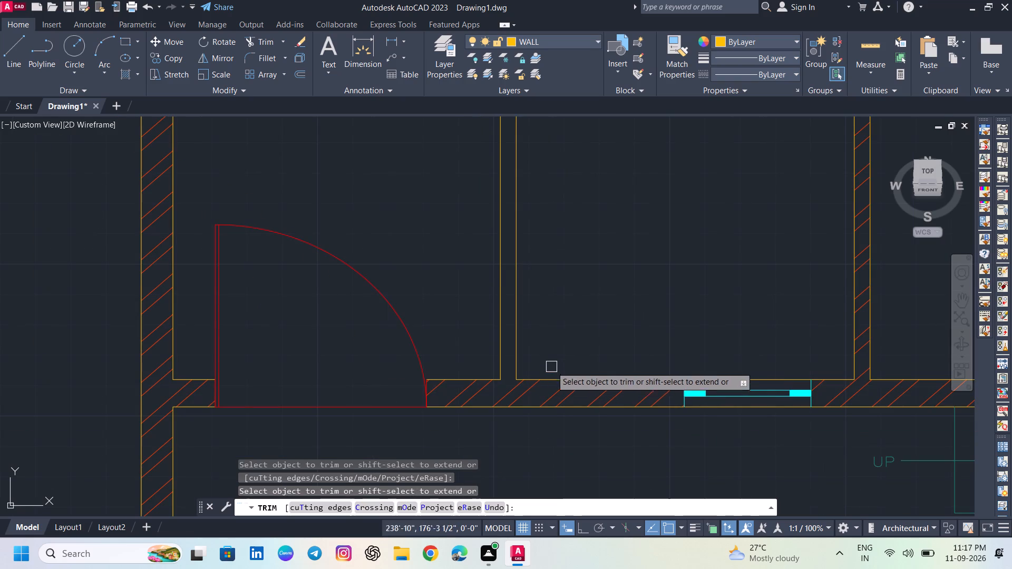
key("Escape")
Copy the BED ROOM 2 label from the existing bedroom into the new enclosed room beside it.
scroll(569, 342, "down", 2)
middle_click_drag(561, 340, 515, 352)
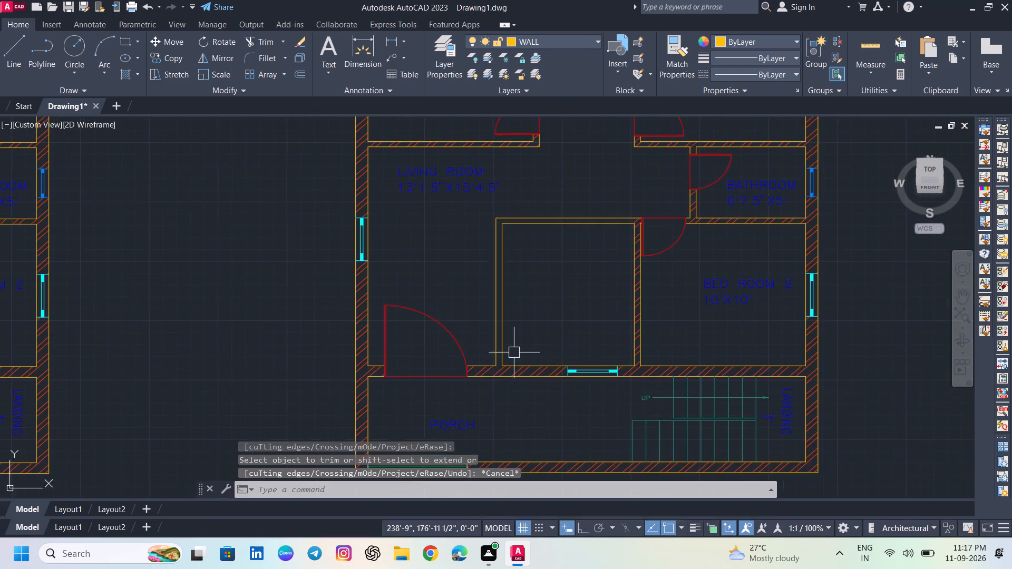
scroll(517, 356, "up", 1)
scroll(516, 356, "down", 1)
middle_click_drag(516, 356, 488, 350)
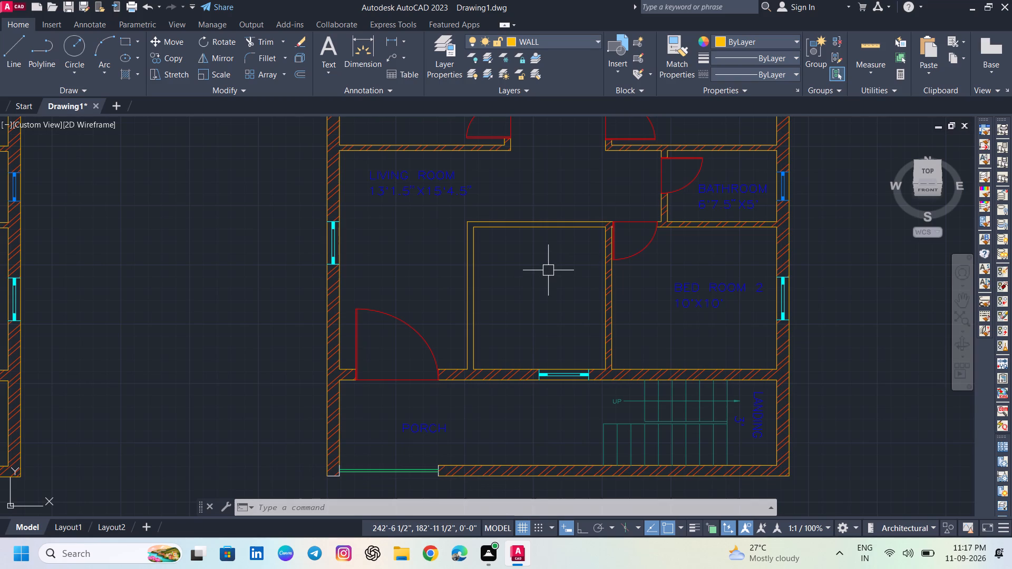
left_click(697, 290)
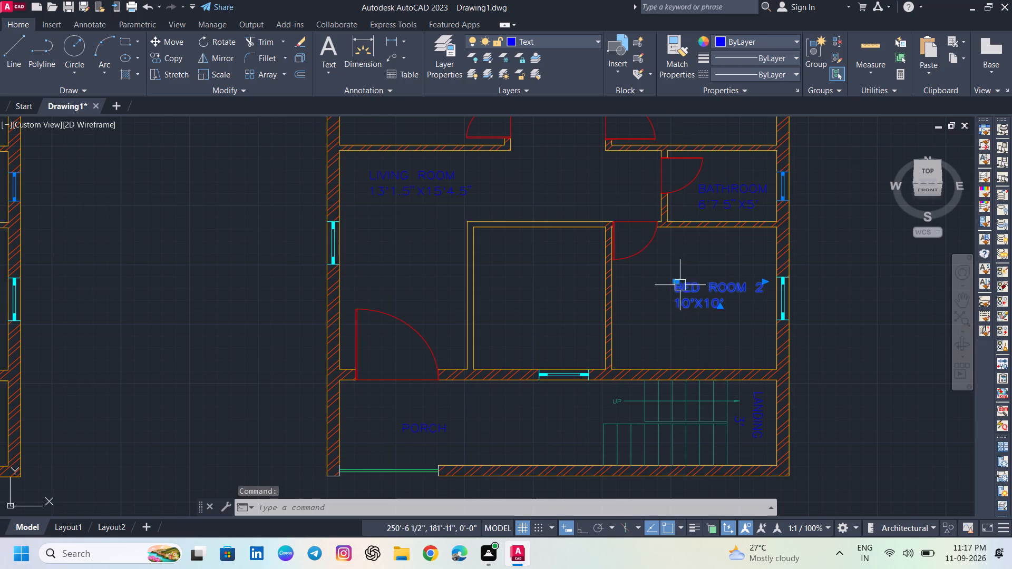
type("CP")
key("Return")
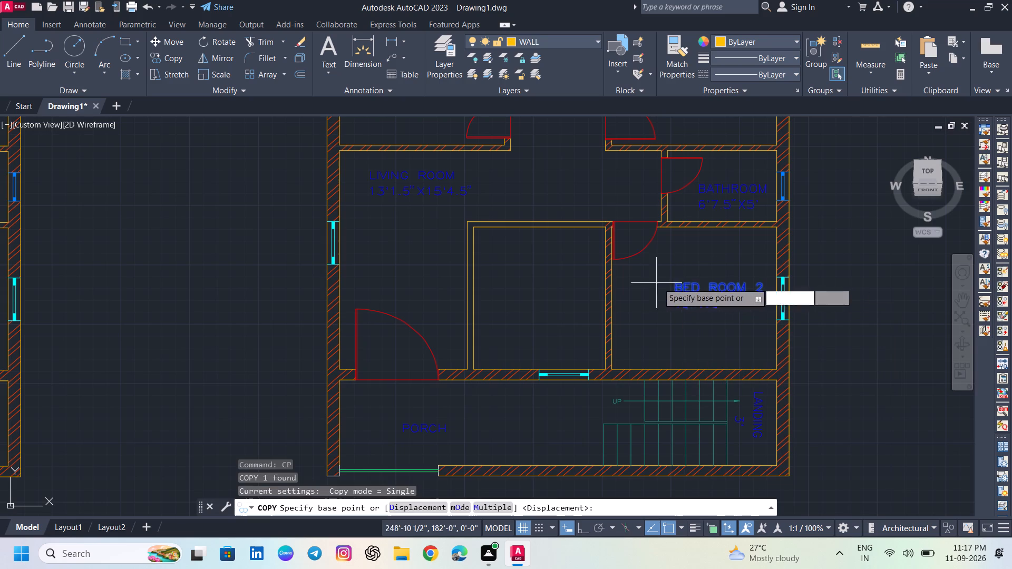
left_click(676, 283)
left_click(489, 282)
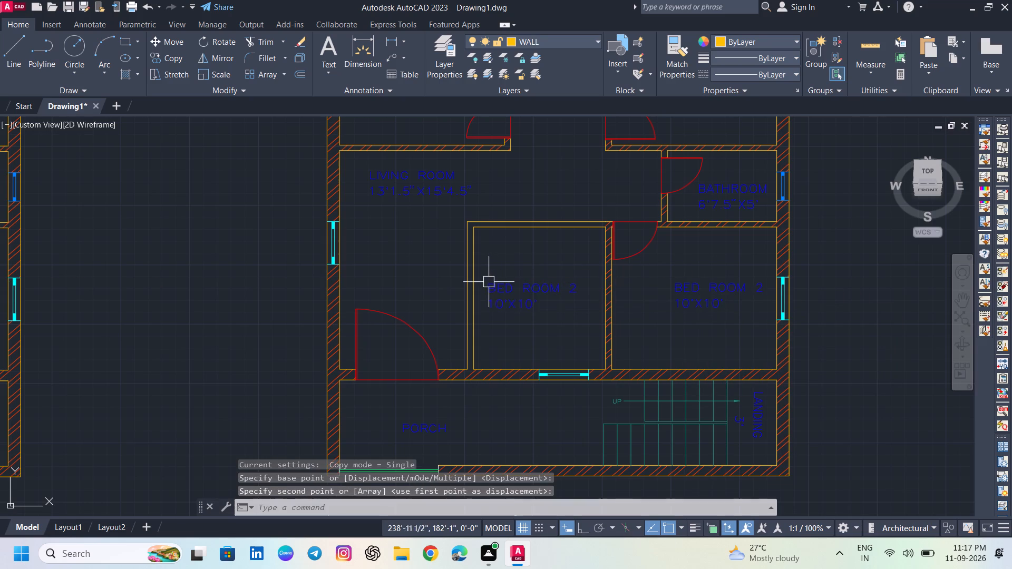
Change the size in the copied BED ROOM 2 label to 8'X10'.
double_click(543, 292)
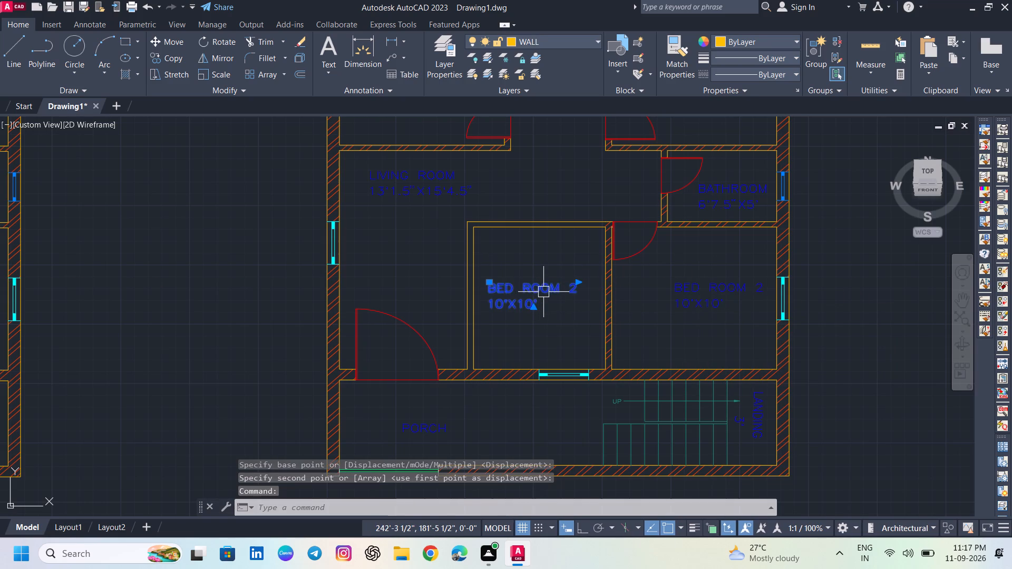
left_click(504, 305)
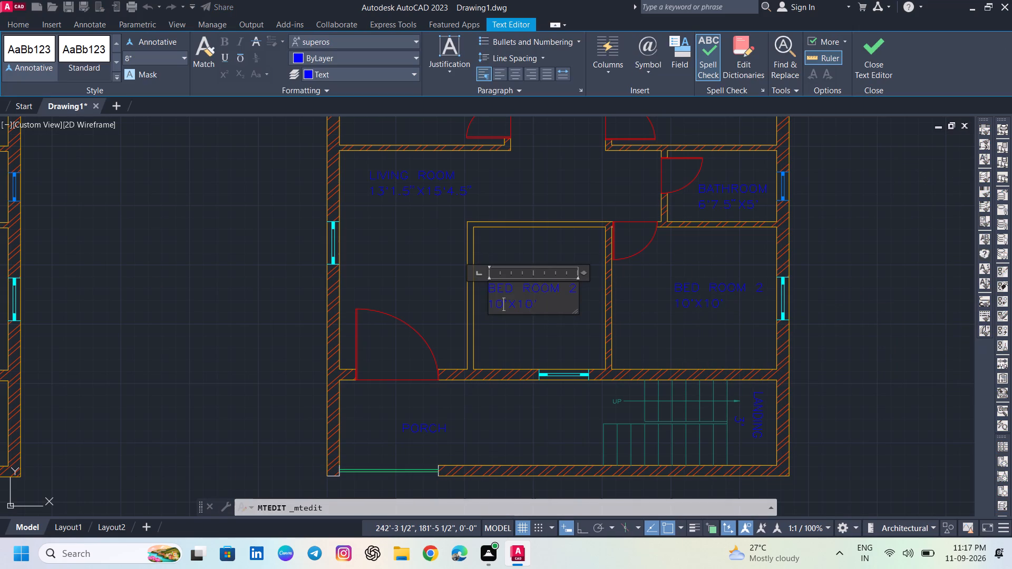
key("BackSpace")
key("BackSpace")
key("8")
left_click(510, 334)
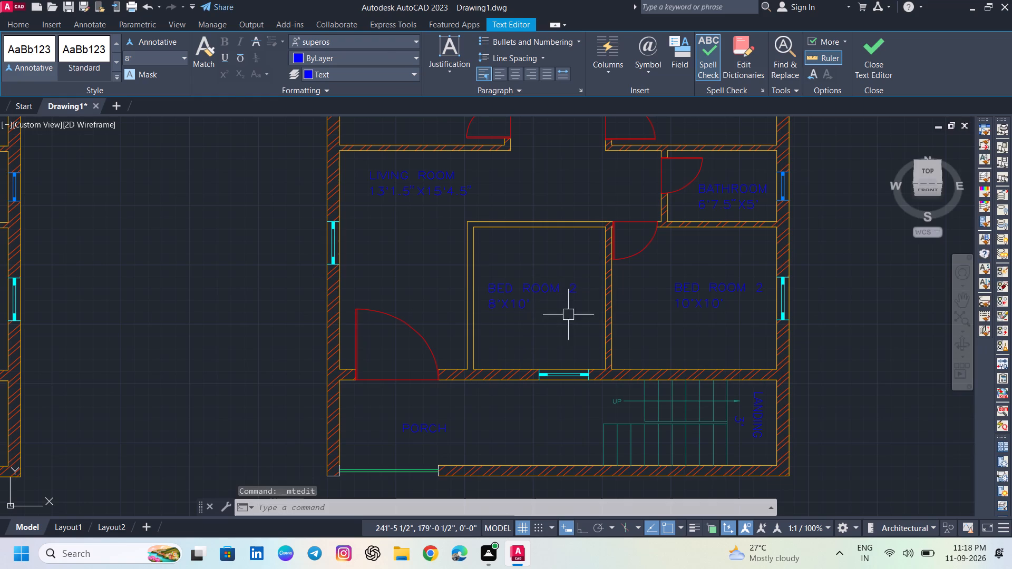
Replace the label of the original 10' by 10' bedroom with DRAWING ROOM 10'X10'.
double_click(723, 296)
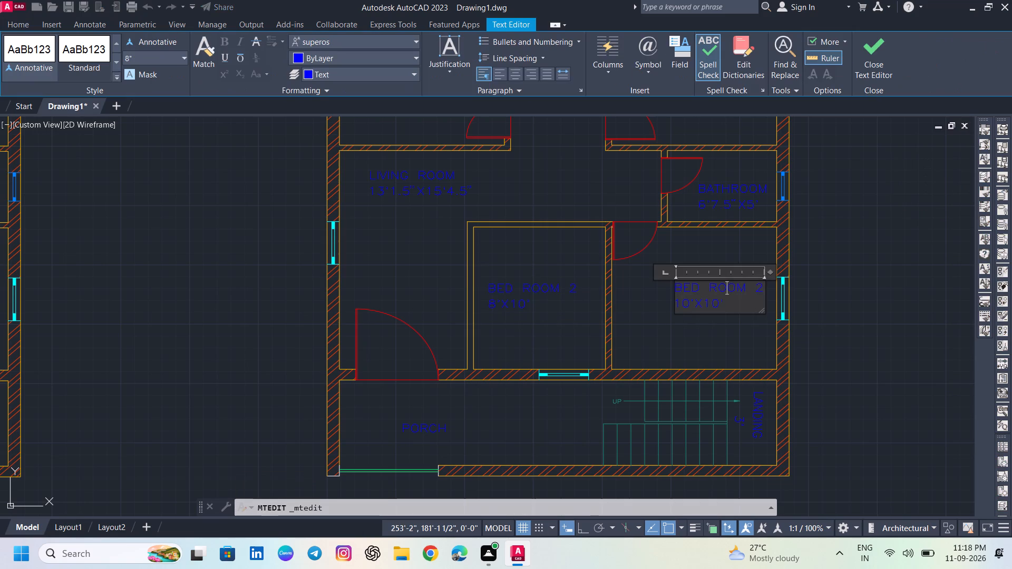
left_click_drag(726, 304, 677, 283)
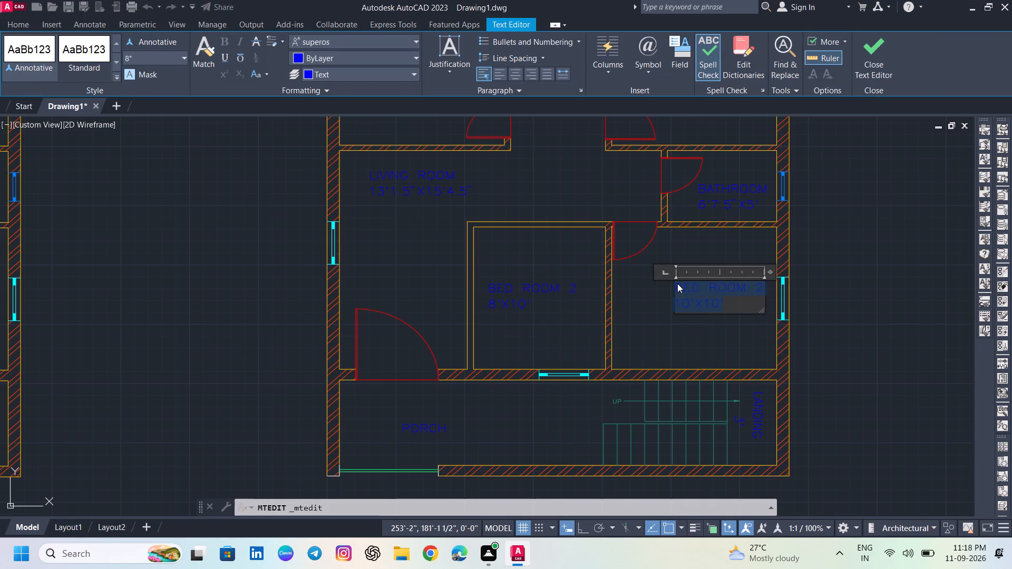
type("DRAWING ROOM 10'X10'")
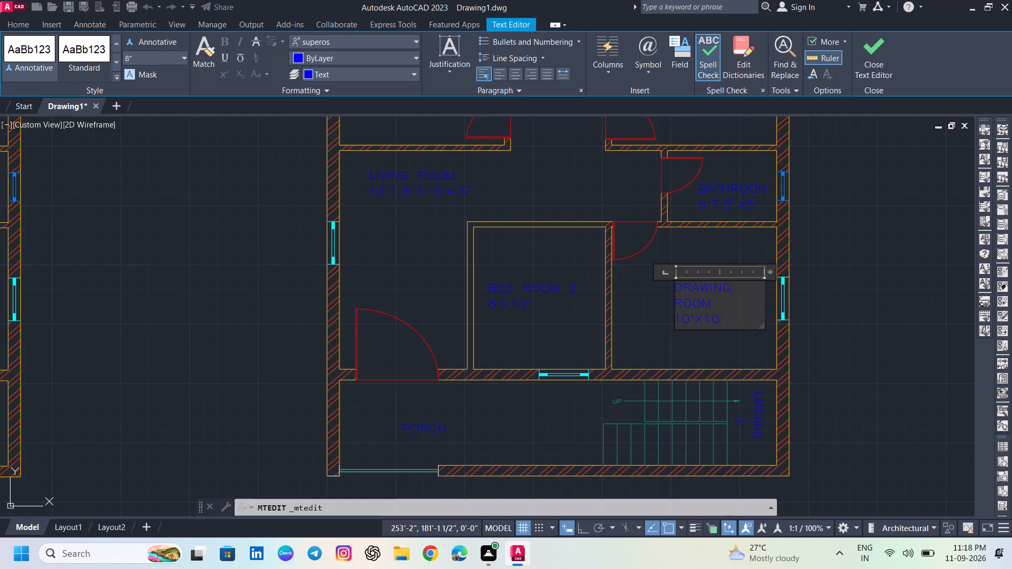
left_click(669, 312)
Move the DRAWING ROOM label closer to the partition and widen its text frame so the room name fits on one line.
left_click(692, 291)
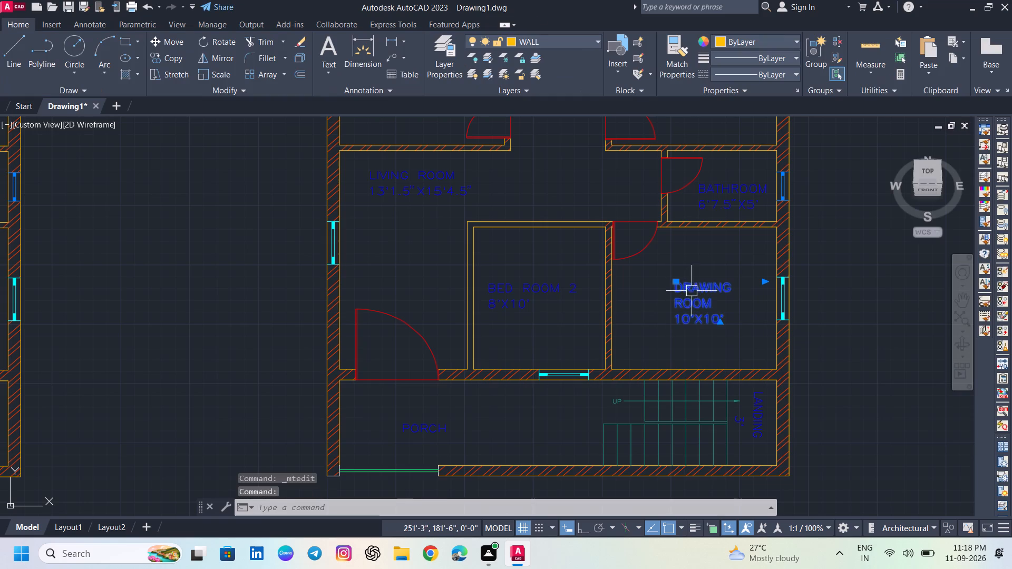
left_click(676, 283)
left_click(633, 279)
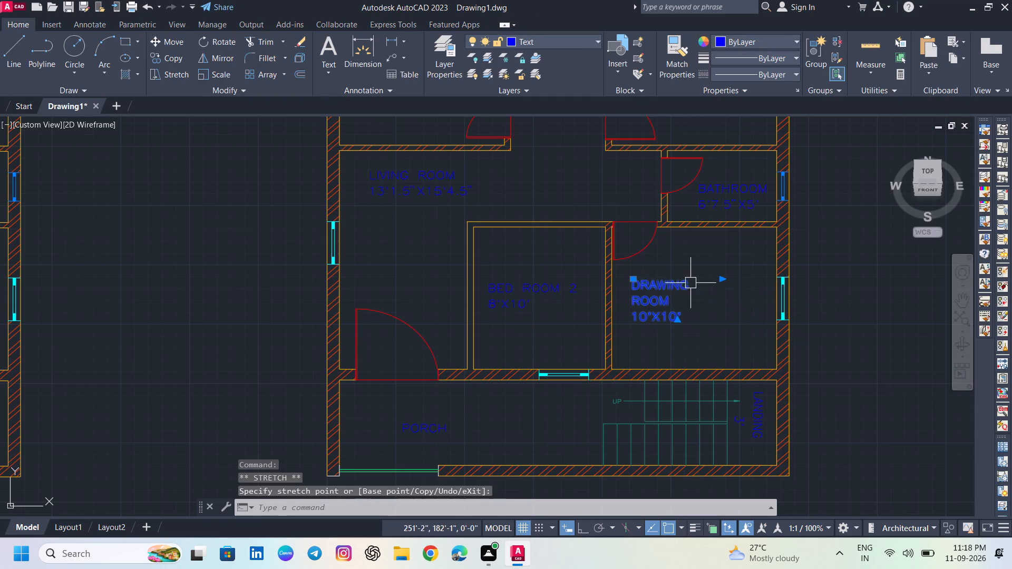
left_click_drag(723, 281, 763, 276)
left_click(763, 274)
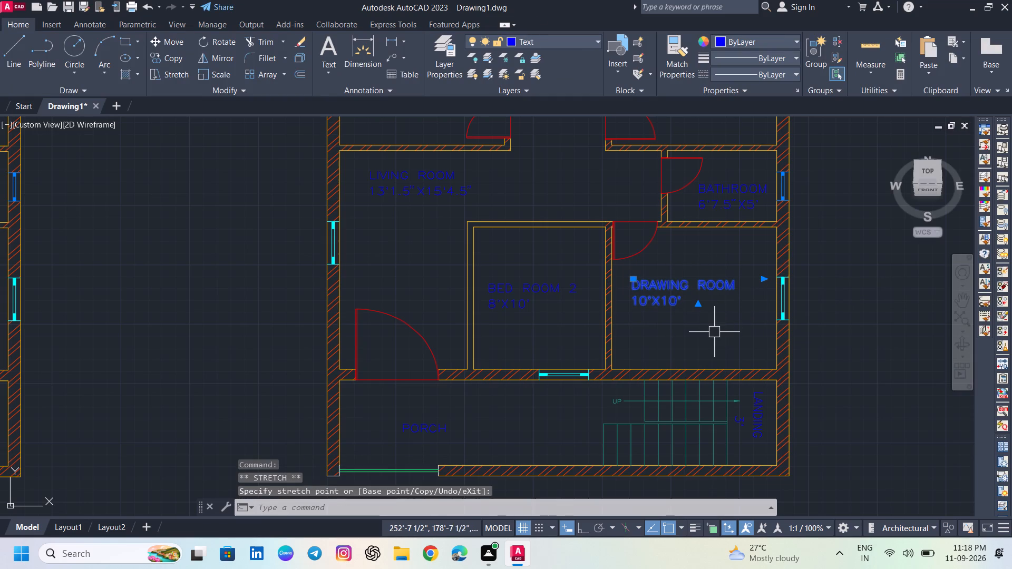
key("Escape")
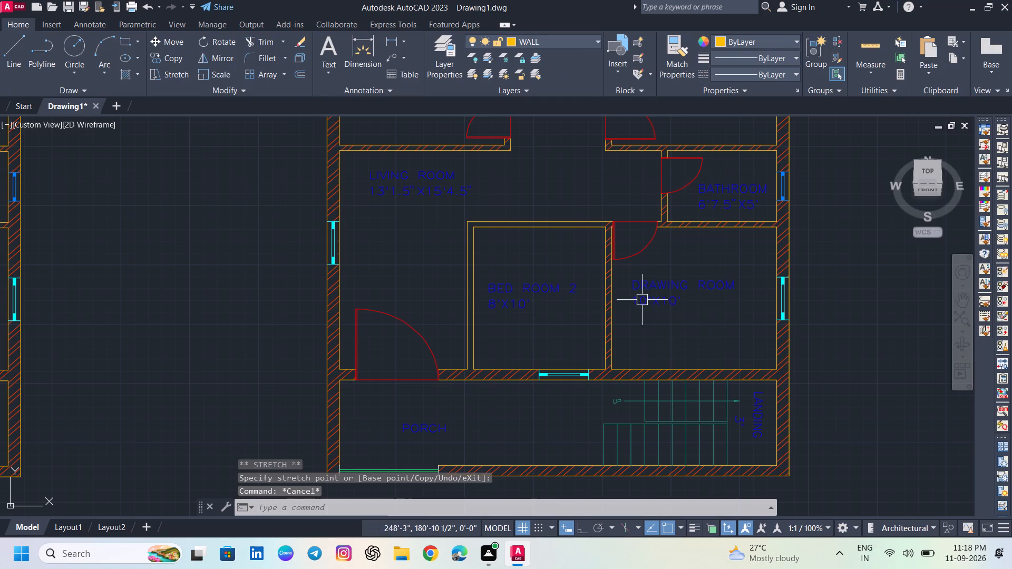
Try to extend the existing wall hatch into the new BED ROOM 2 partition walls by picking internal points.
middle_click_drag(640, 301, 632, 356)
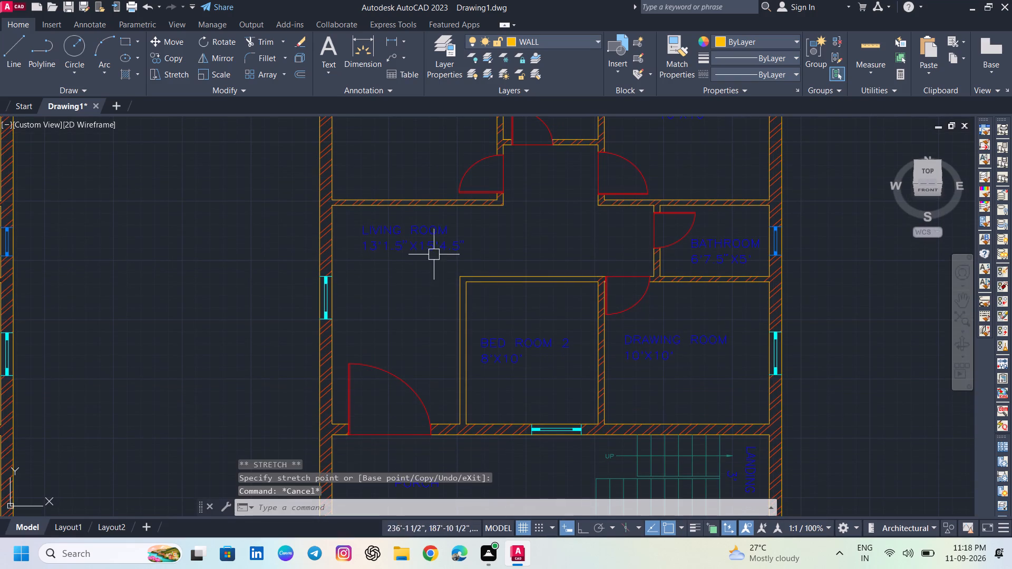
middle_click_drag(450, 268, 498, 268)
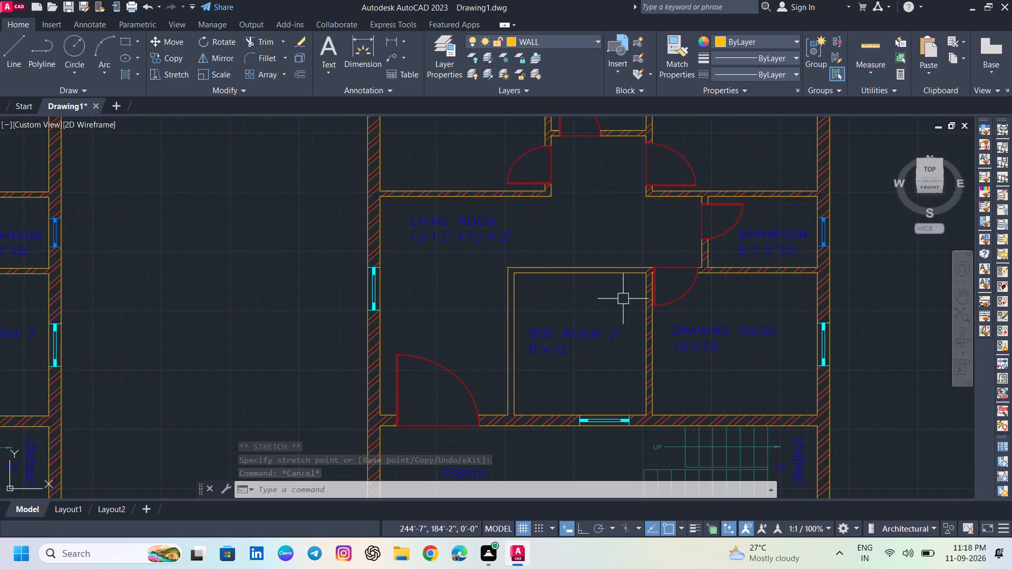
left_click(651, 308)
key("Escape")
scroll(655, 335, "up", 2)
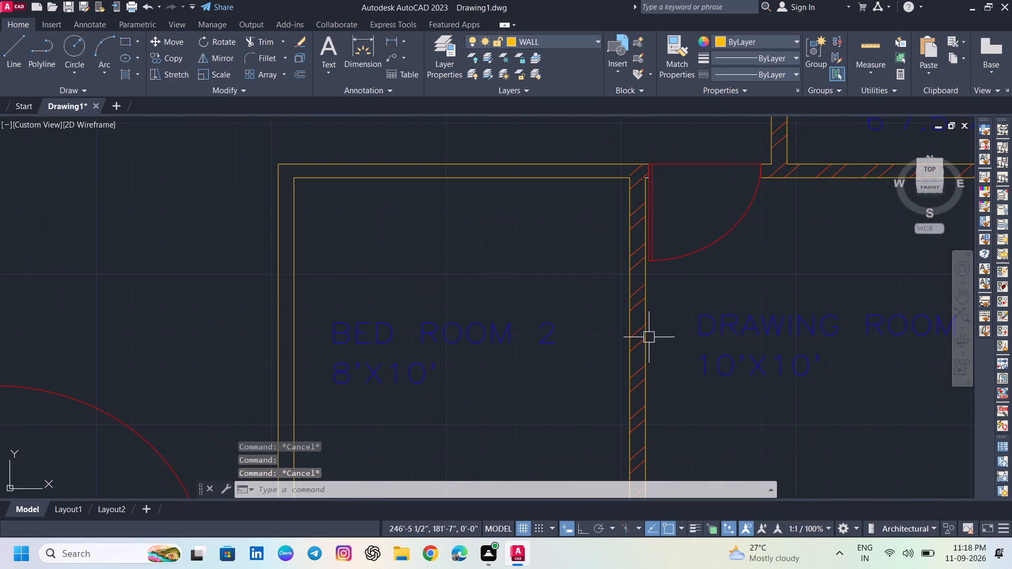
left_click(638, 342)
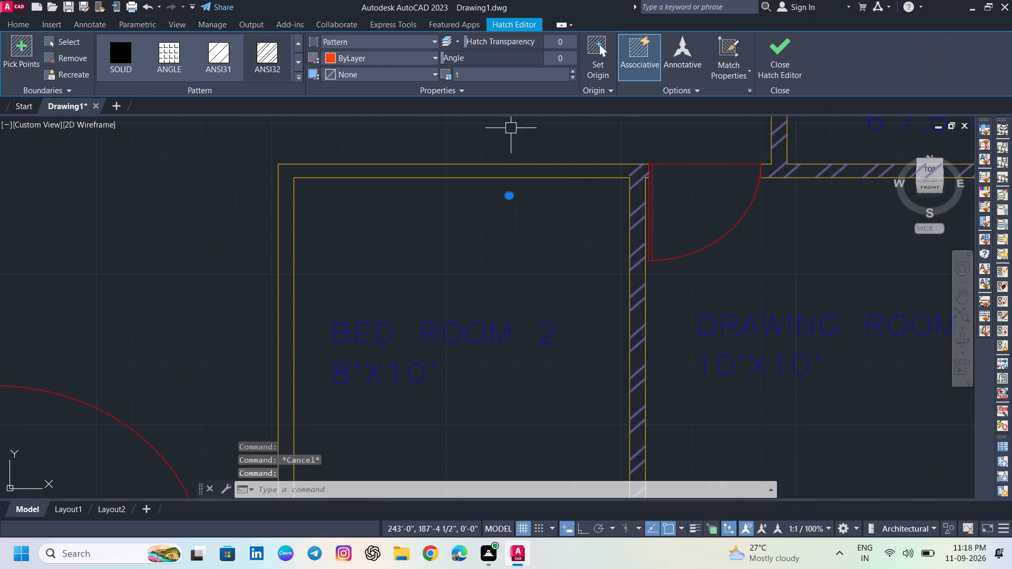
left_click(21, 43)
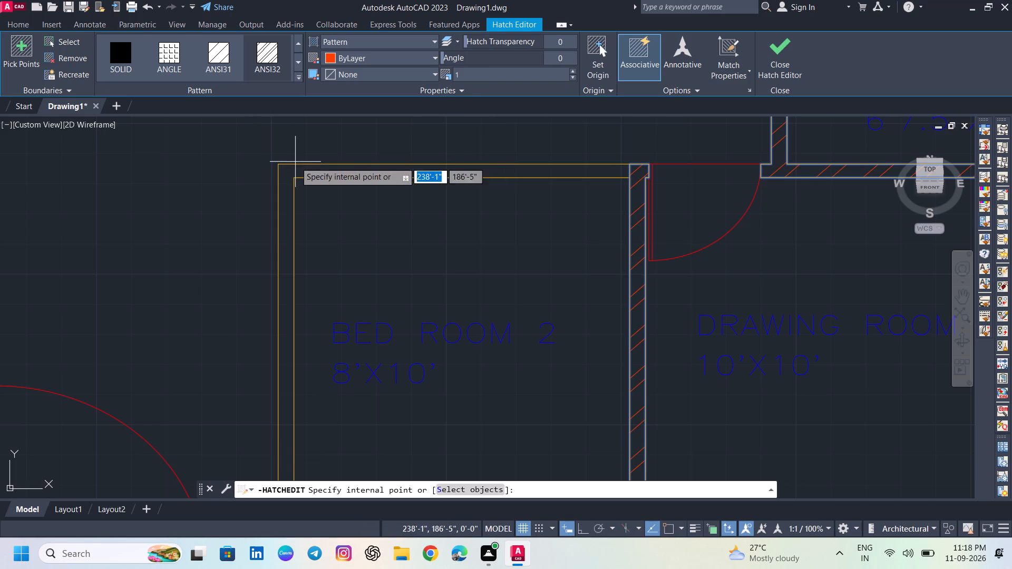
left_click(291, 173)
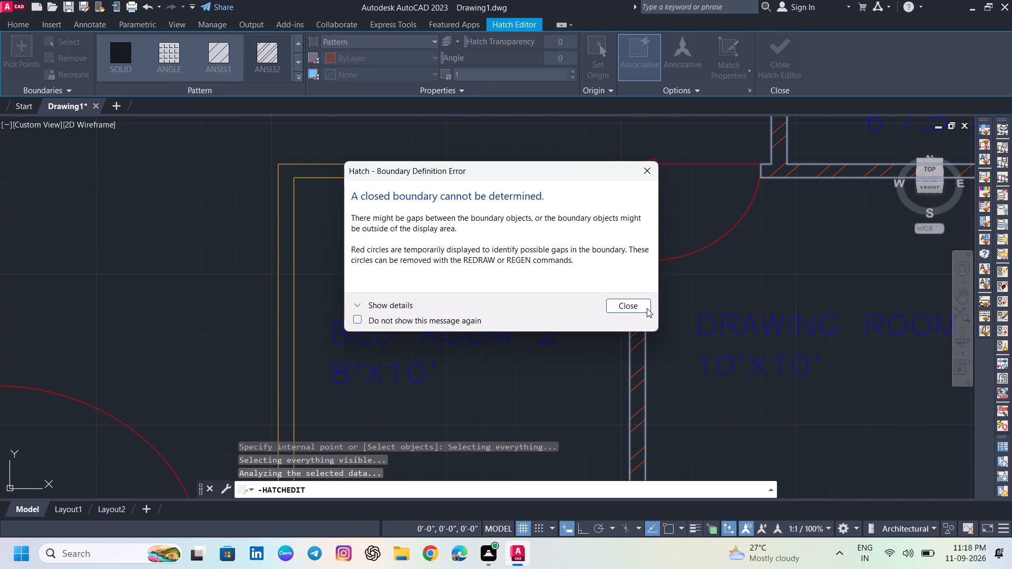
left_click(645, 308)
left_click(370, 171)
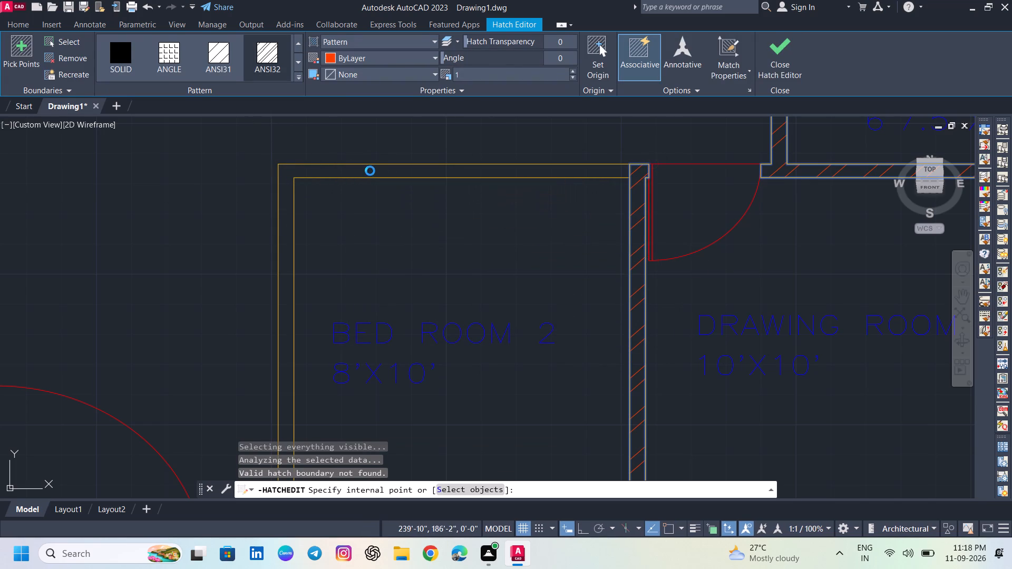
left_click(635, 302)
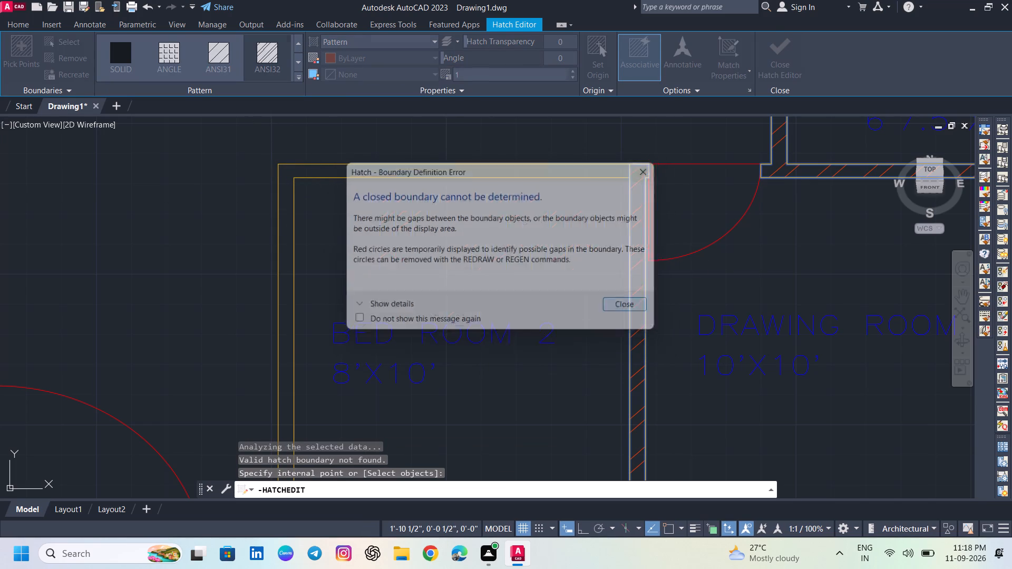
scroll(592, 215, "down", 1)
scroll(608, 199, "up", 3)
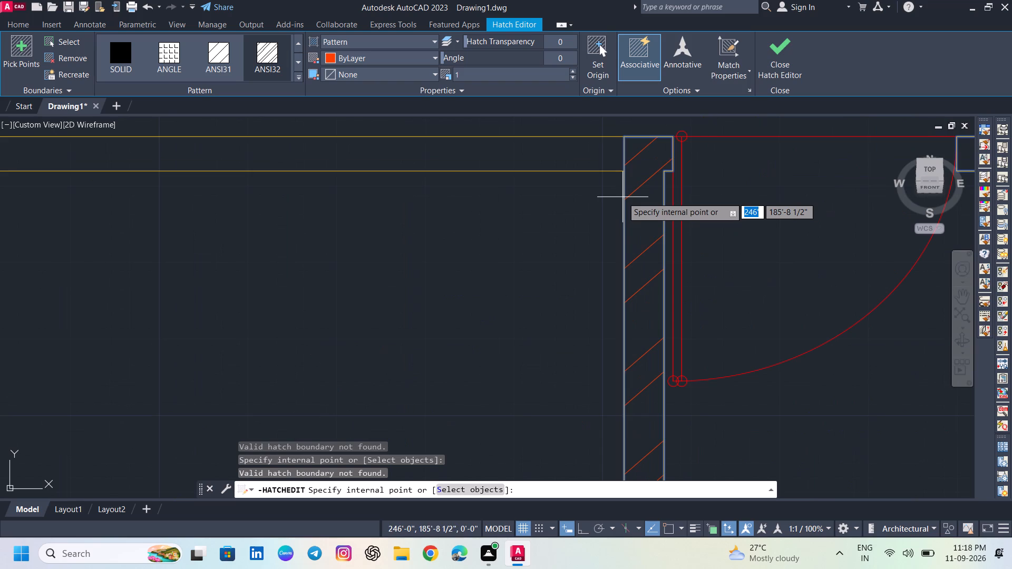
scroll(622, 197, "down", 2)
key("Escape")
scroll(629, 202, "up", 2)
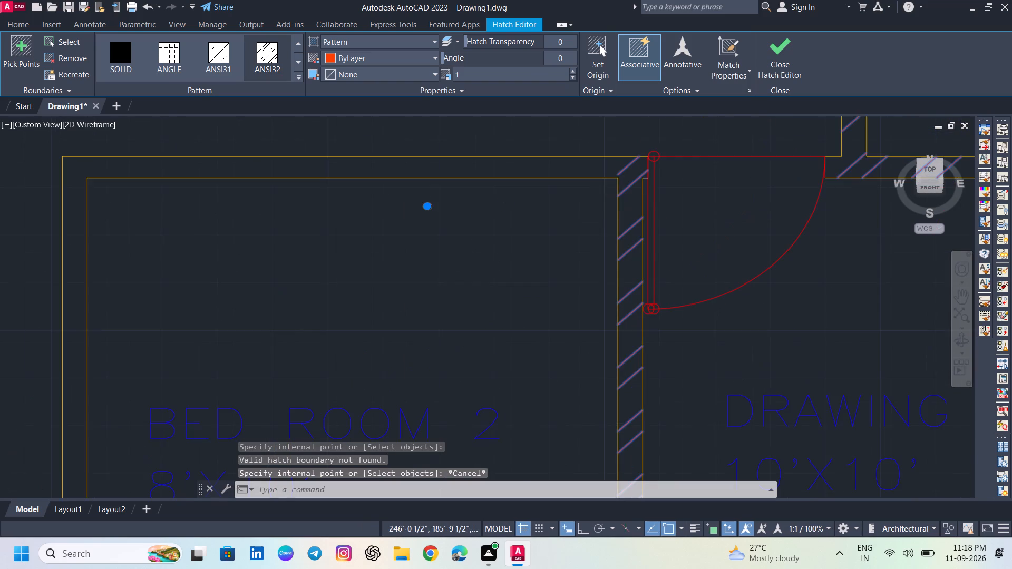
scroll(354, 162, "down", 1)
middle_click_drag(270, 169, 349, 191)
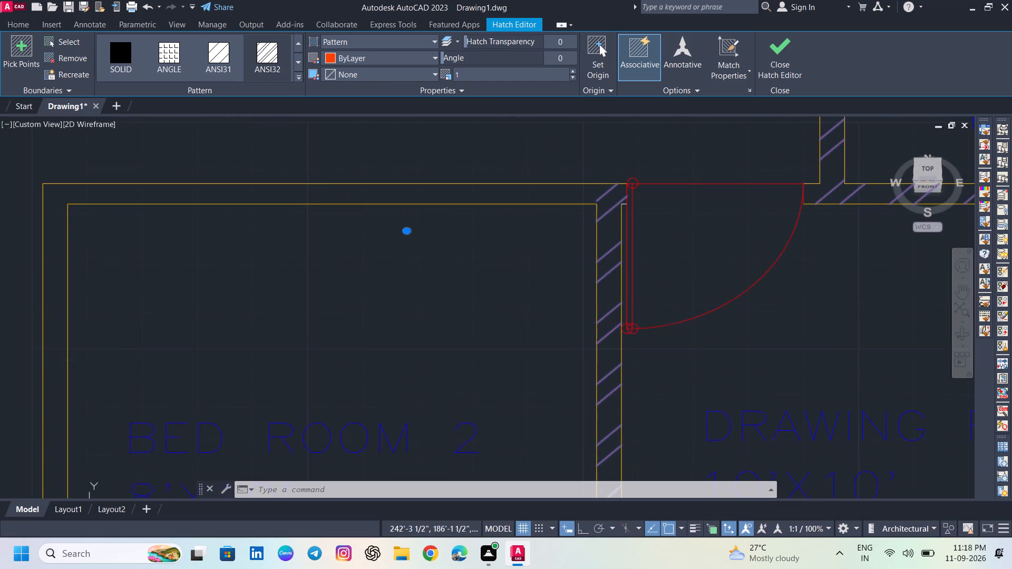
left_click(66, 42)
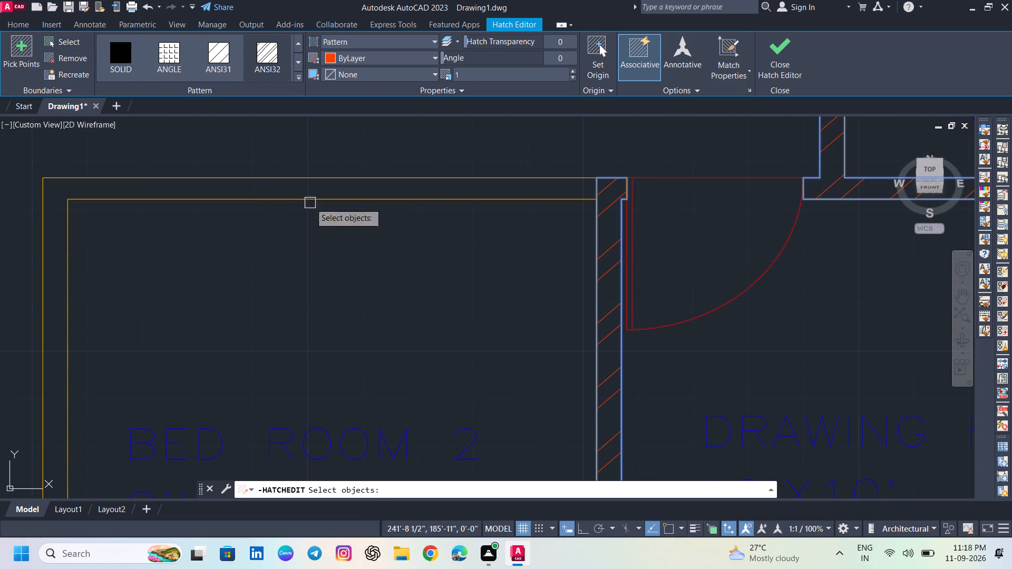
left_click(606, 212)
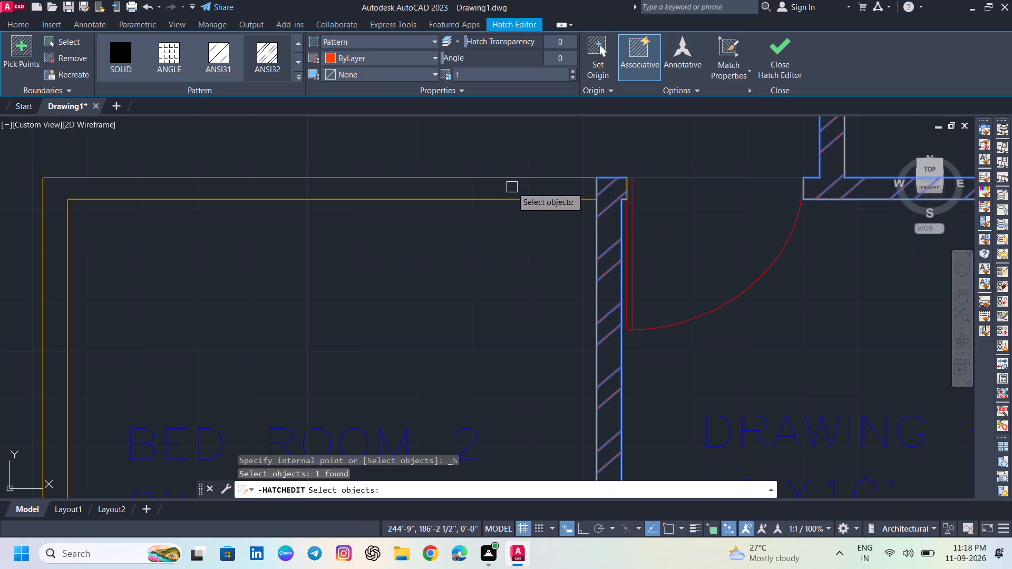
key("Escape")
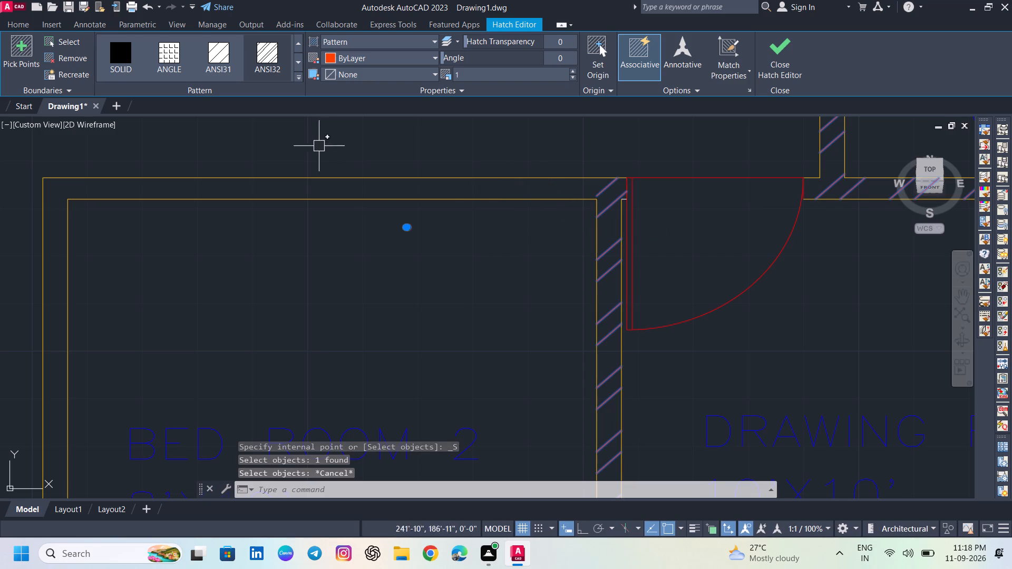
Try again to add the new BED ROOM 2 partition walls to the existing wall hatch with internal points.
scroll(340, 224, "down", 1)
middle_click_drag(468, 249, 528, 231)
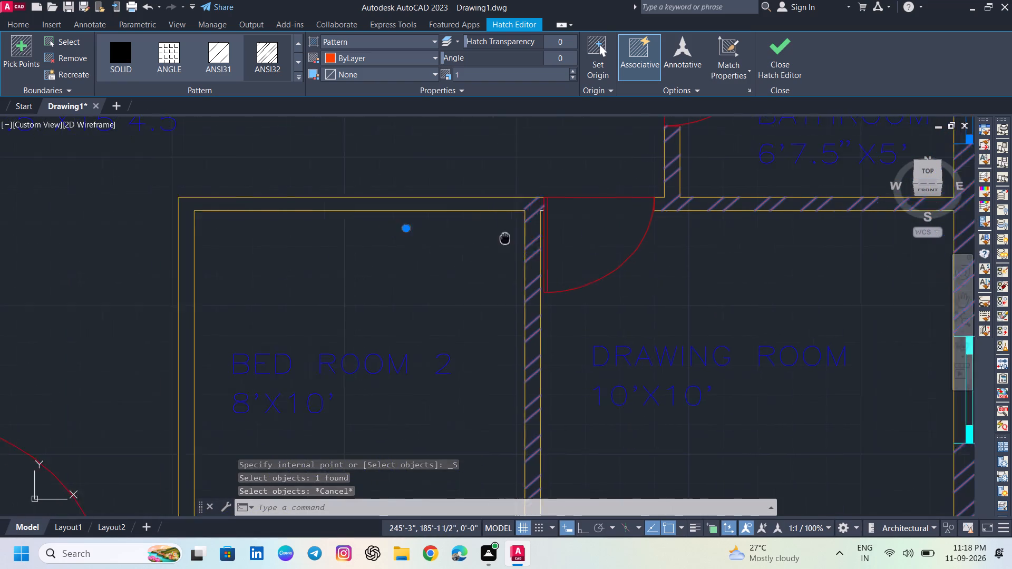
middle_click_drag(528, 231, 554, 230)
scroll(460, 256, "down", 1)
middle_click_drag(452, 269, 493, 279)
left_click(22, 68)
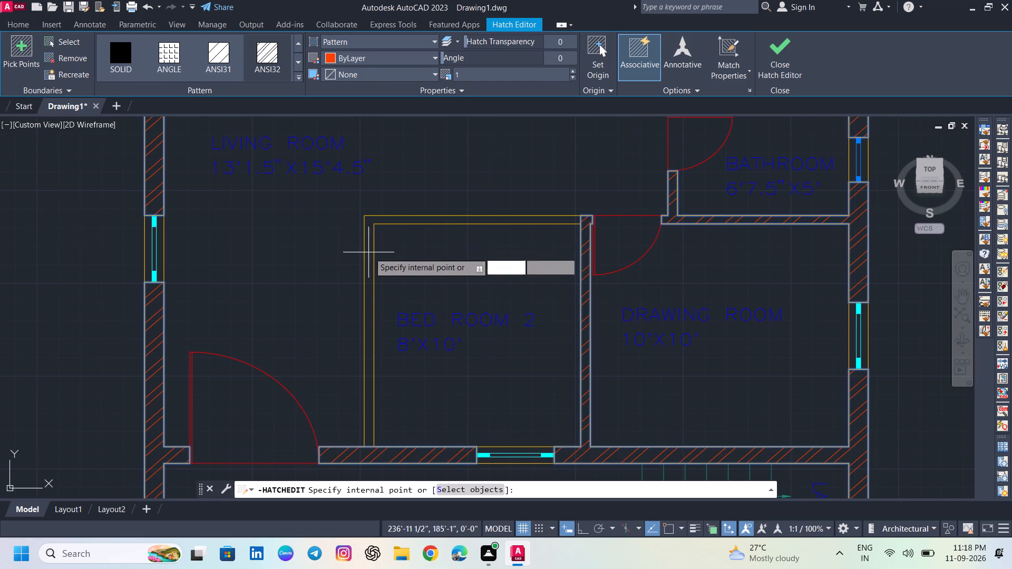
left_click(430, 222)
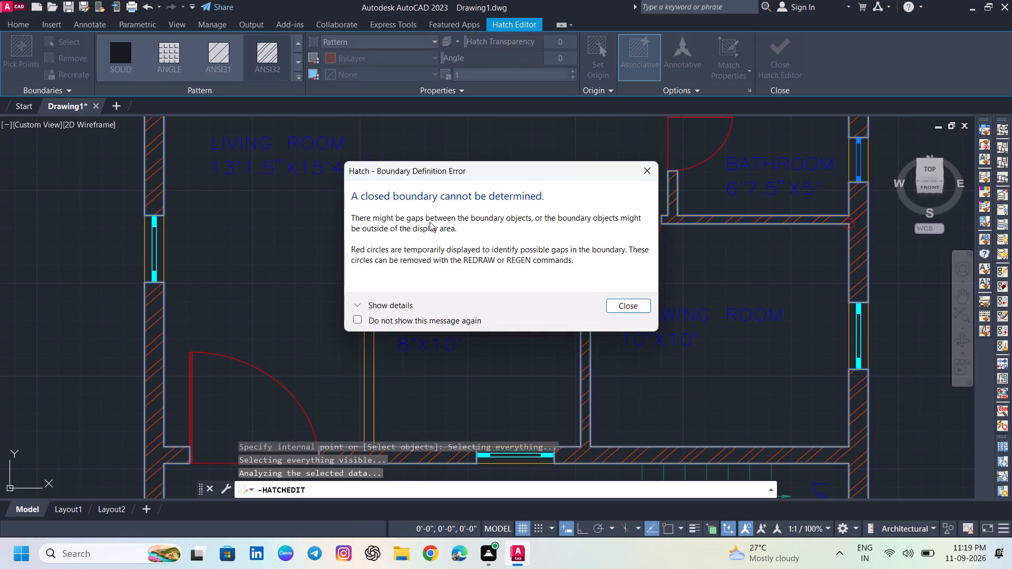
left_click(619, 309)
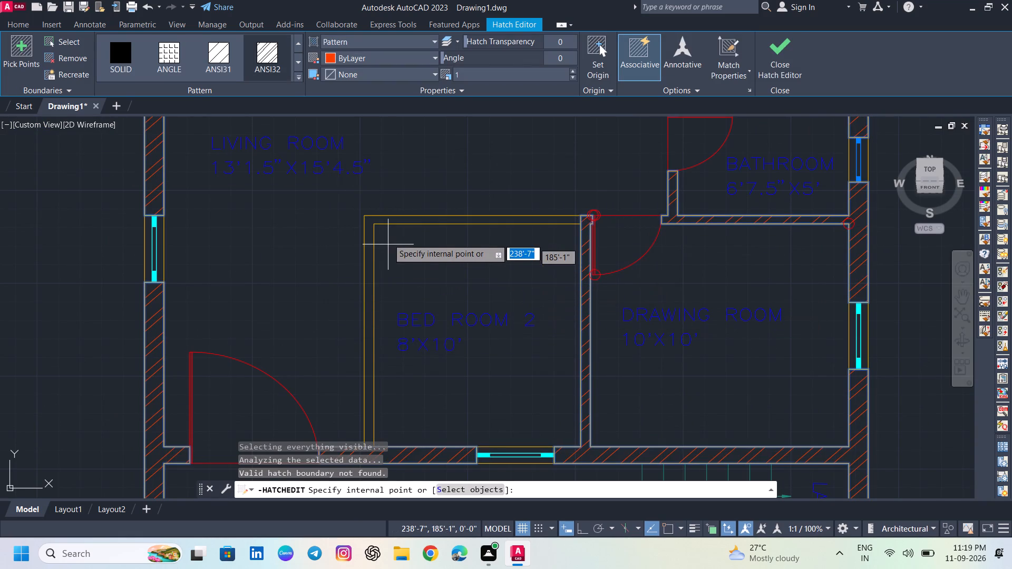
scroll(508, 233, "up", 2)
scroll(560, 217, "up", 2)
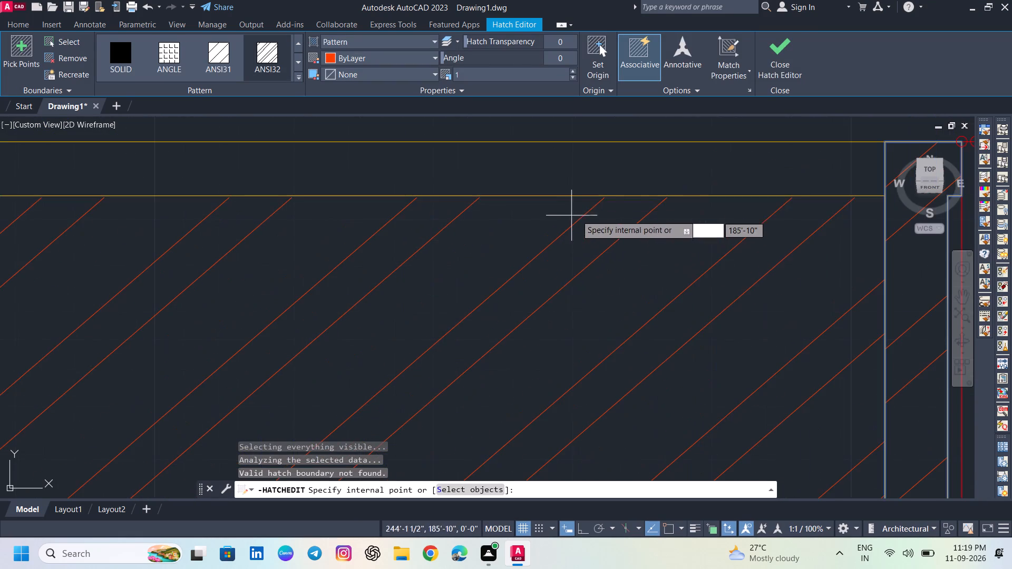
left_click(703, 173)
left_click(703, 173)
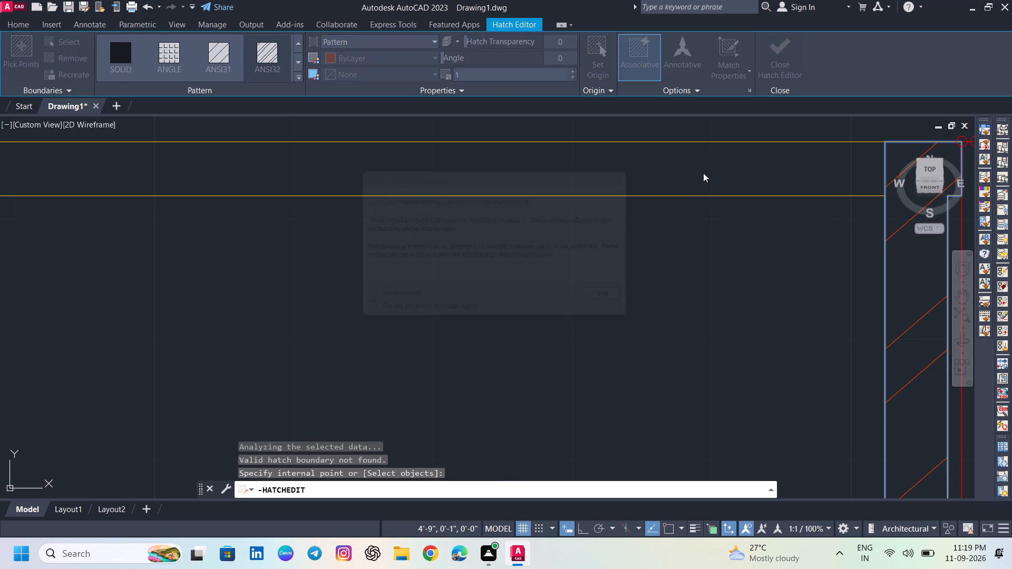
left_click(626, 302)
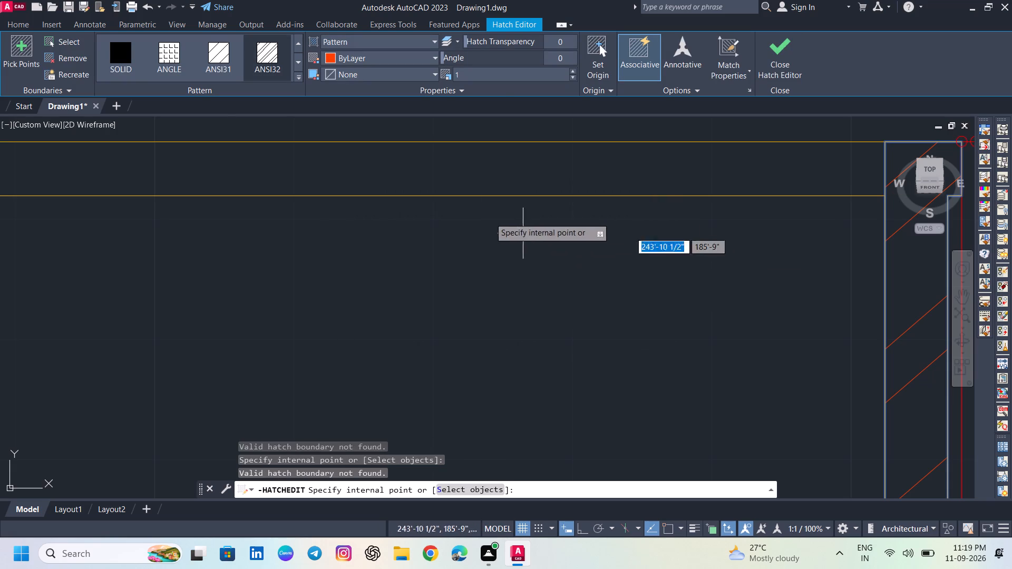
Recreate the existing wall hatch's boundary as a polyline without reassociating the hatch, and finish editing it.
left_click(61, 69)
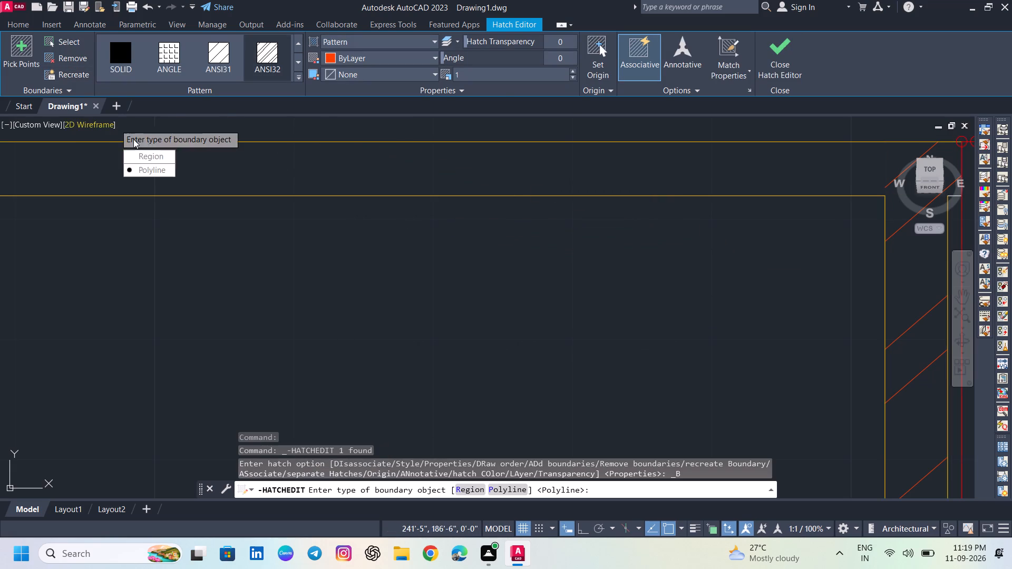
scroll(182, 173, "down", 1)
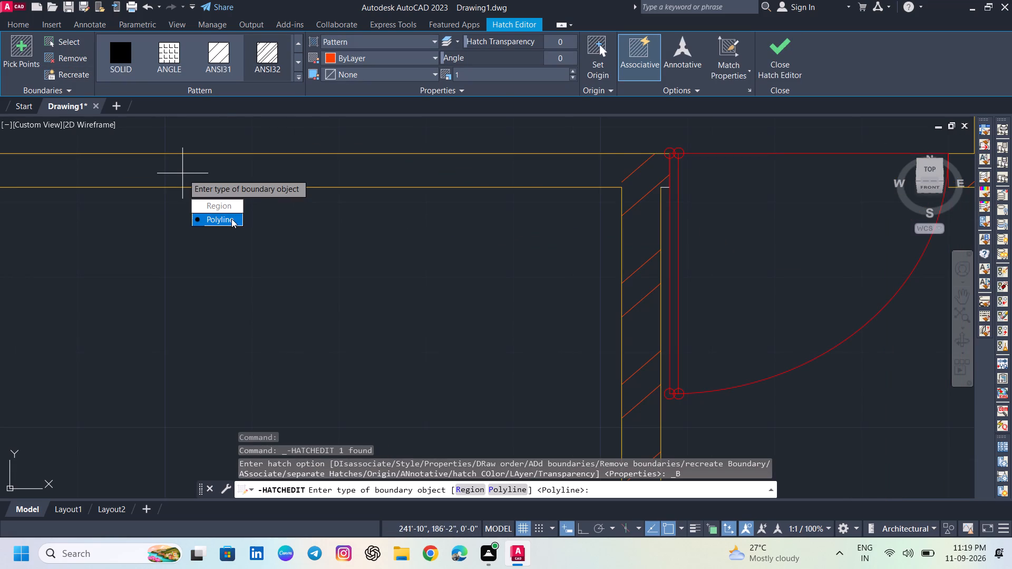
left_click_drag(231, 219, 118, 127)
scroll(160, 162, "down", 2)
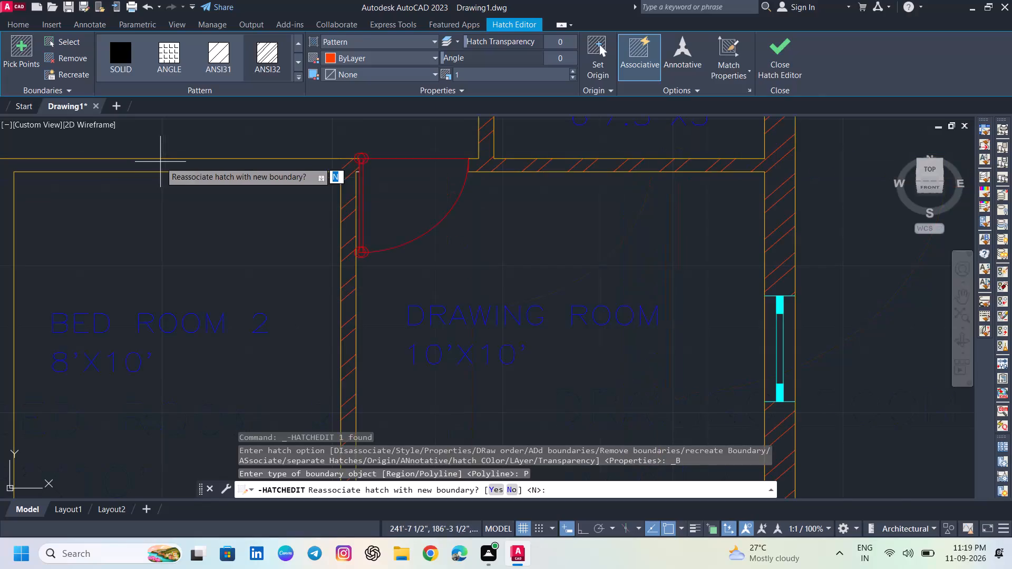
middle_click_drag(160, 173, 315, 179)
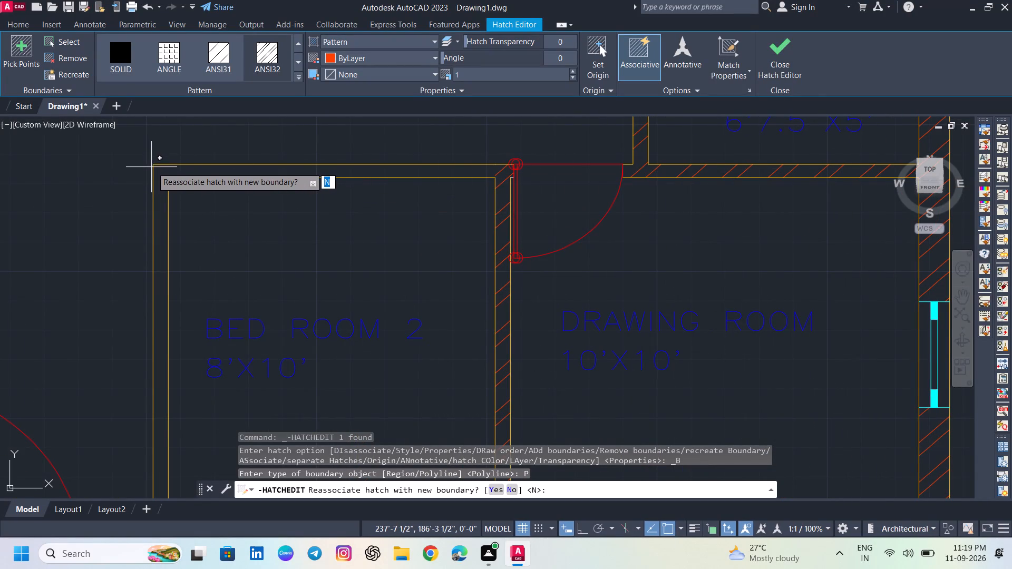
left_click(160, 172)
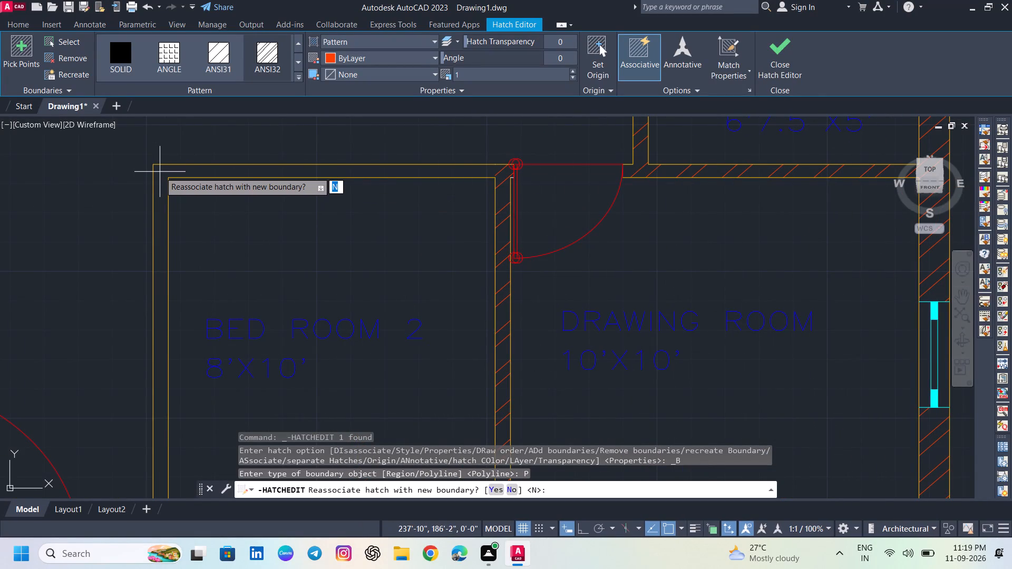
key("Return")
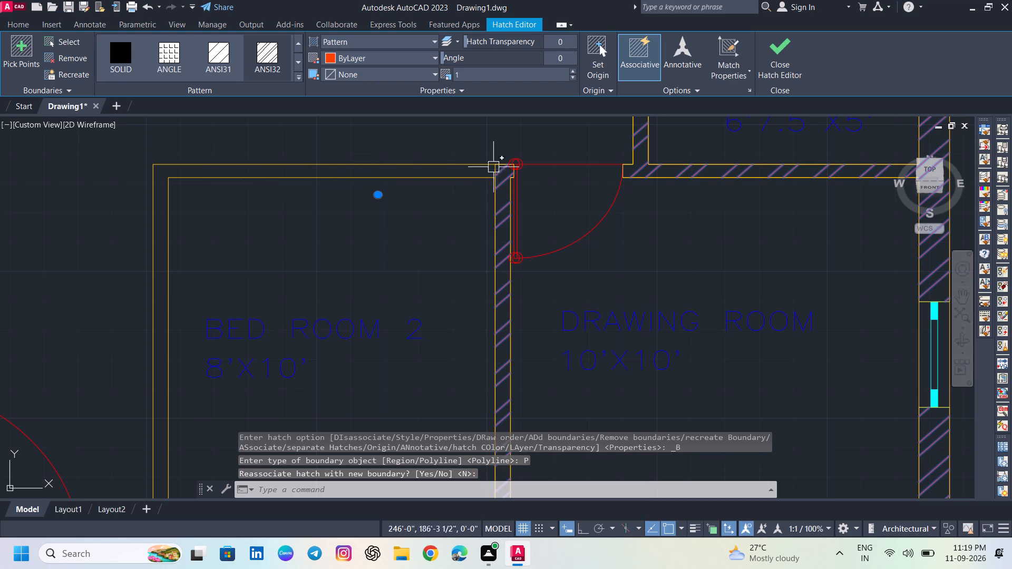
scroll(286, 171, "up", 1)
scroll(286, 171, "down", 2)
scroll(329, 182, "down", 1)
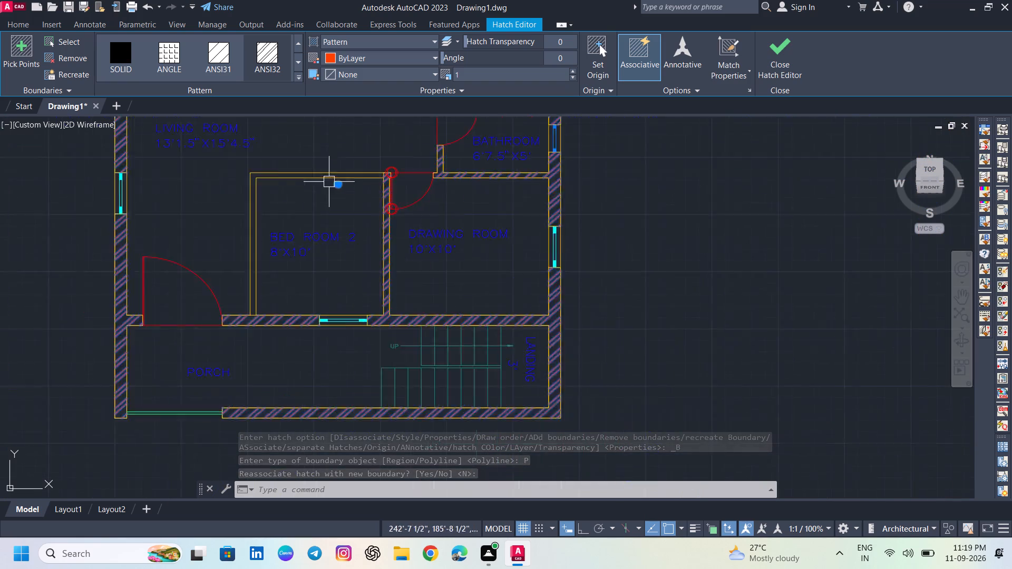
scroll(329, 182, "down", 1)
key("Escape")
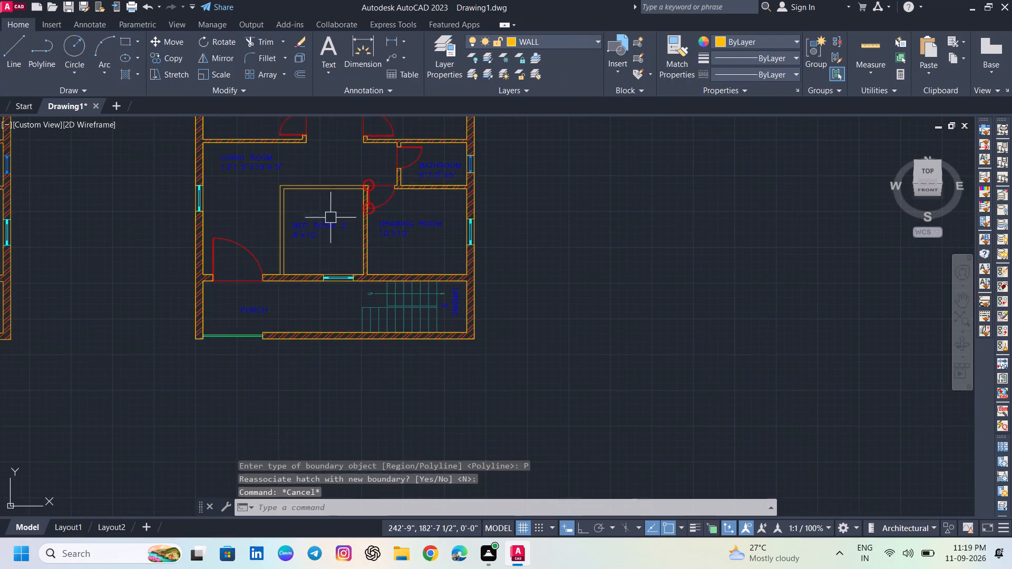
Hatch the new L-shaped partition wall around BED ROOM 2 with the ANSI32 pattern at scale 1.
scroll(330, 218, "up", 3)
middle_click_drag(351, 199, 357, 203)
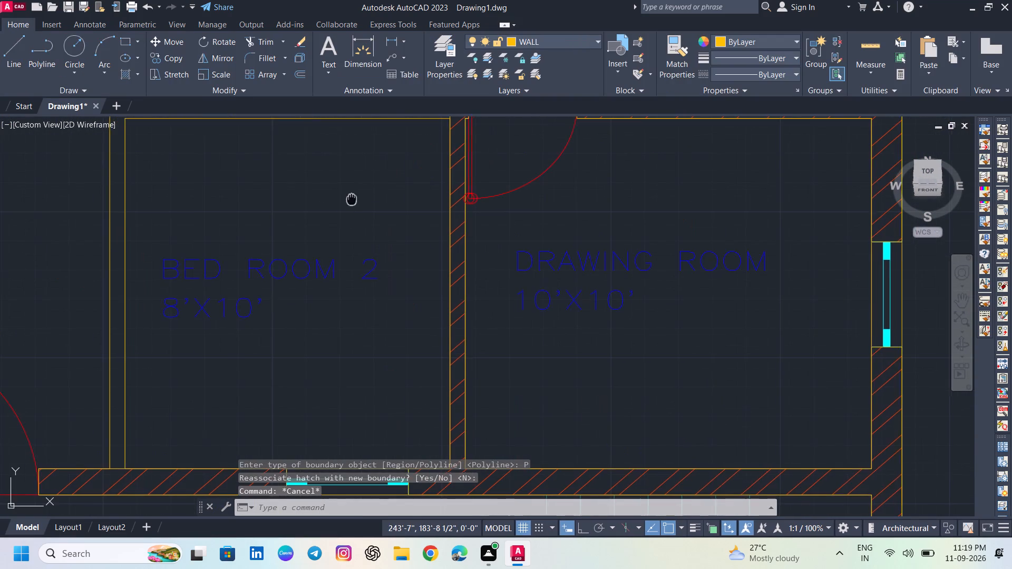
middle_click_drag(357, 203, 373, 256)
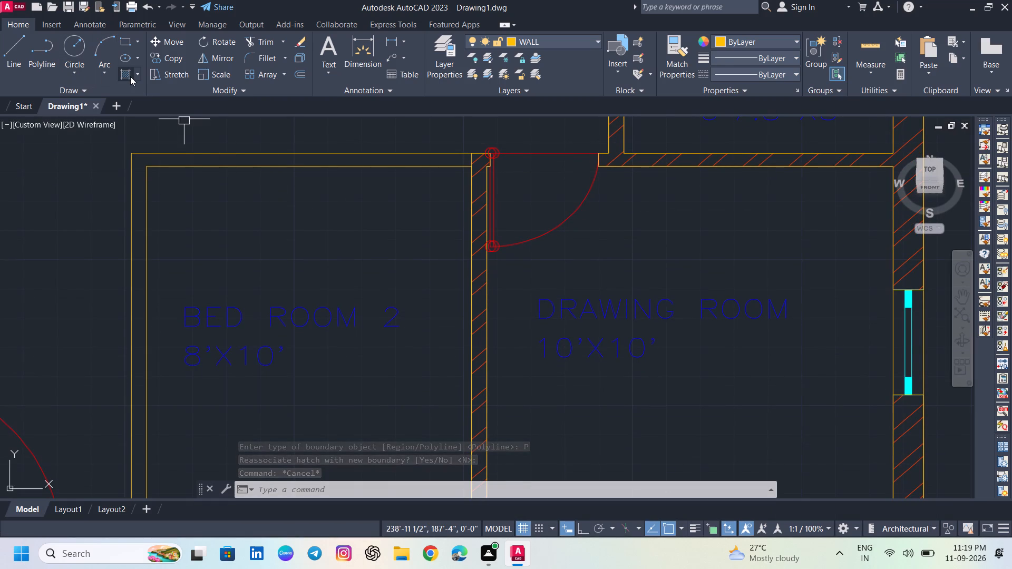
left_click(130, 76)
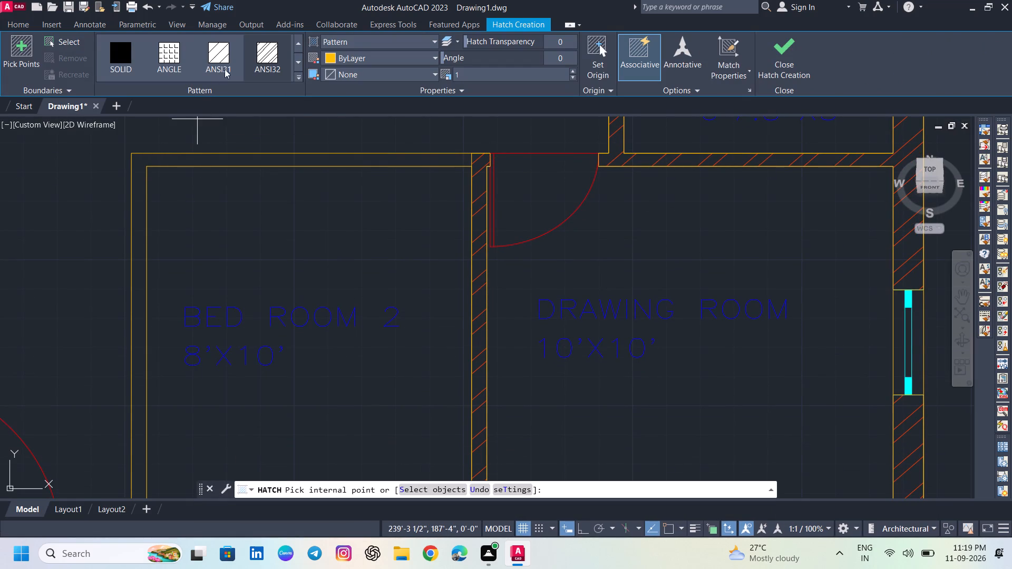
left_click(263, 64)
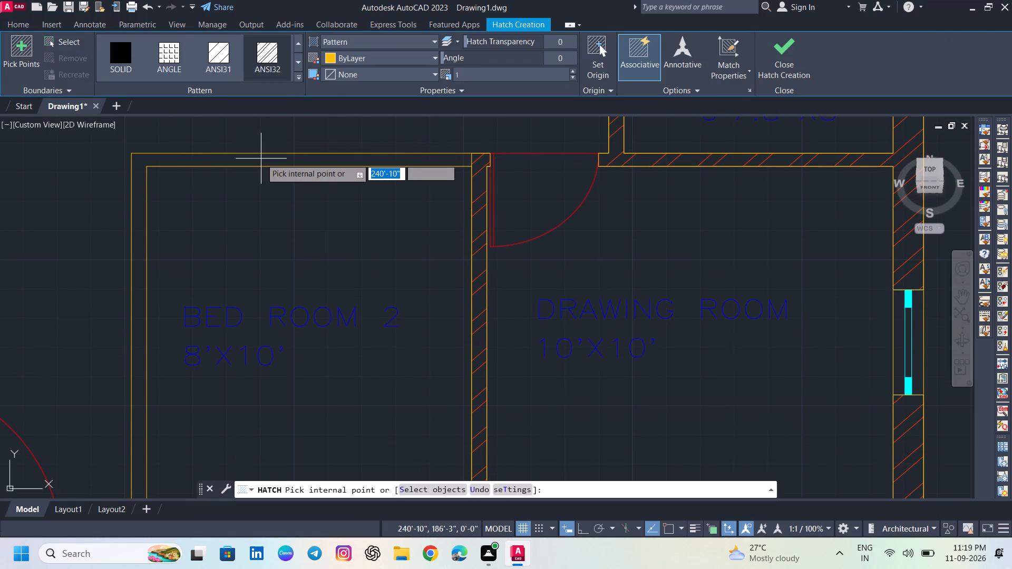
left_click(261, 159)
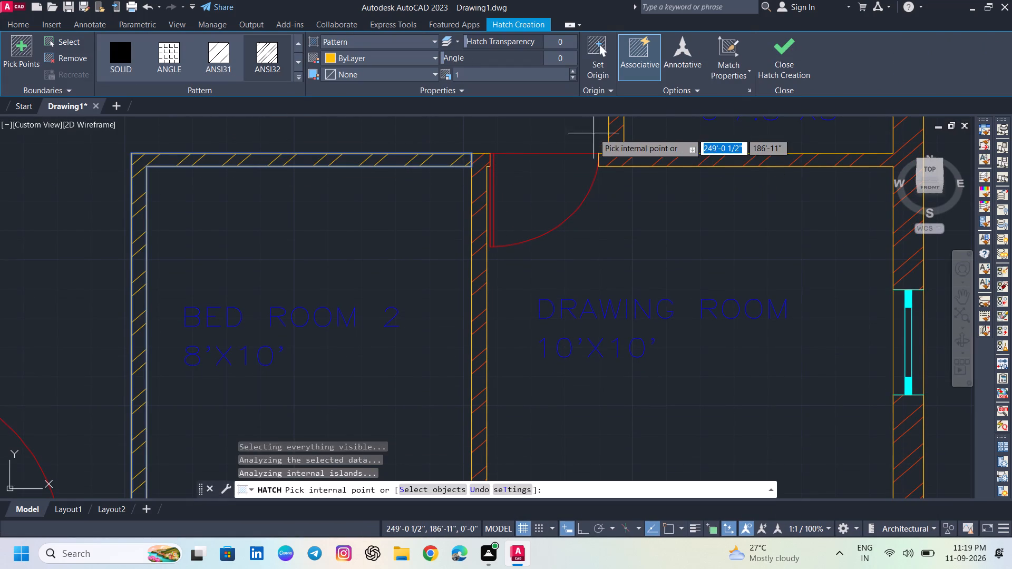
left_click(774, 50)
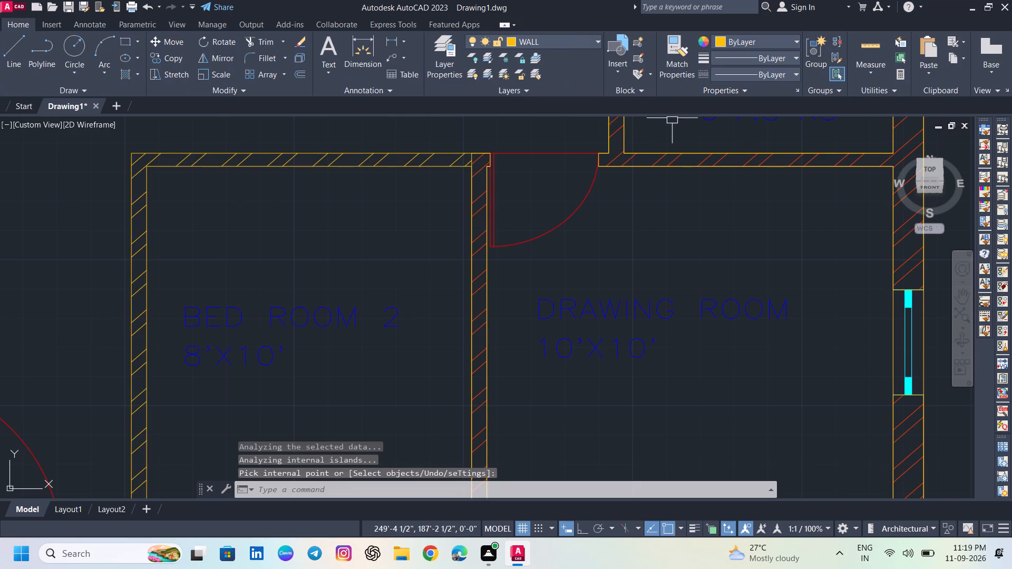
Match the properties of the existing red wall hatch onto the new L-shaped BED ROOM 2 partition hatch.
scroll(512, 160, "up", 1)
left_click(458, 177)
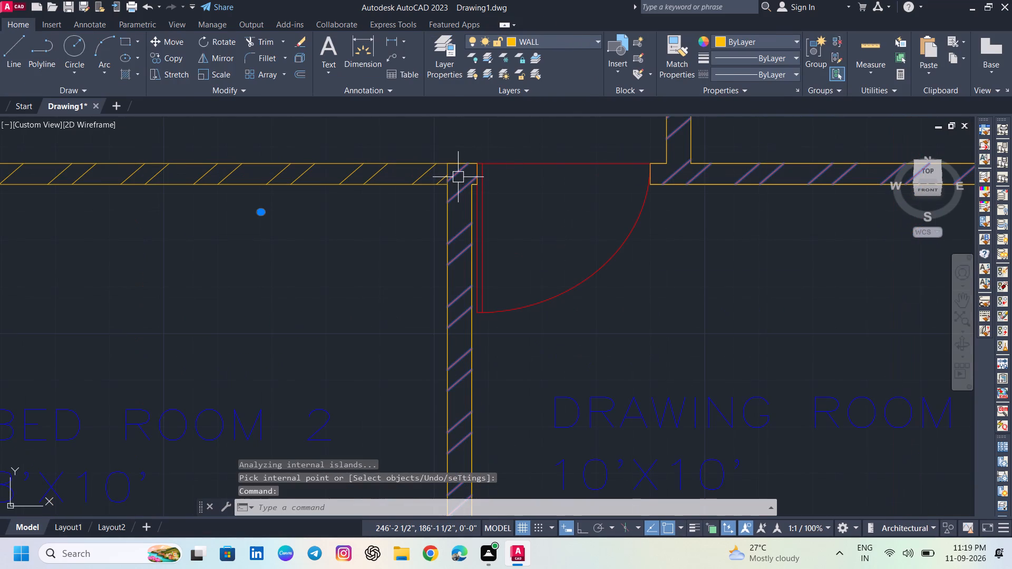
type("MA")
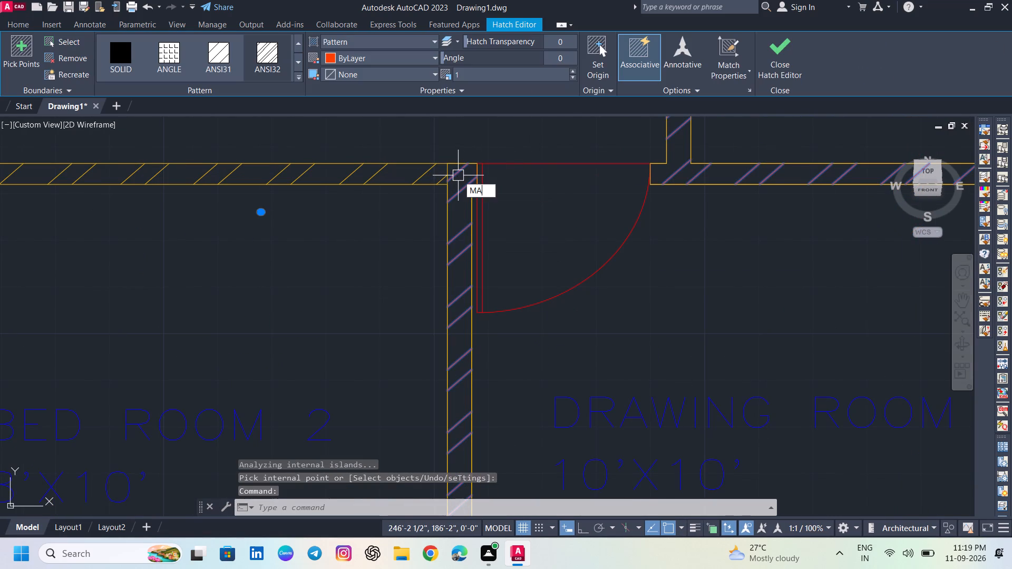
key("Return")
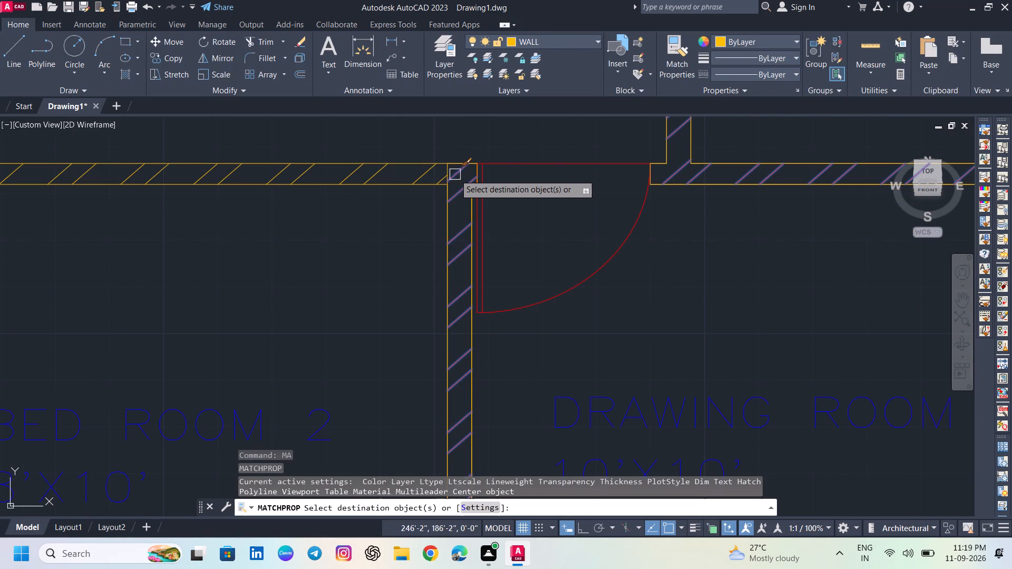
left_click(455, 174)
left_click(438, 174)
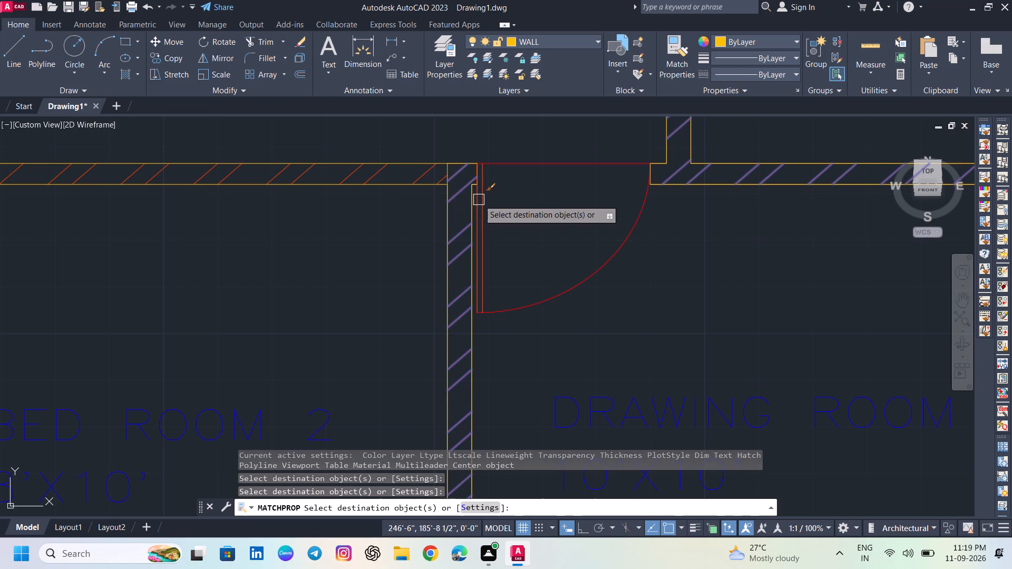
key("Escape")
Move the copied plan's LIVING ROOM label about 5 feet down, beside the window in the outer west wall.
scroll(424, 189, "up", 3)
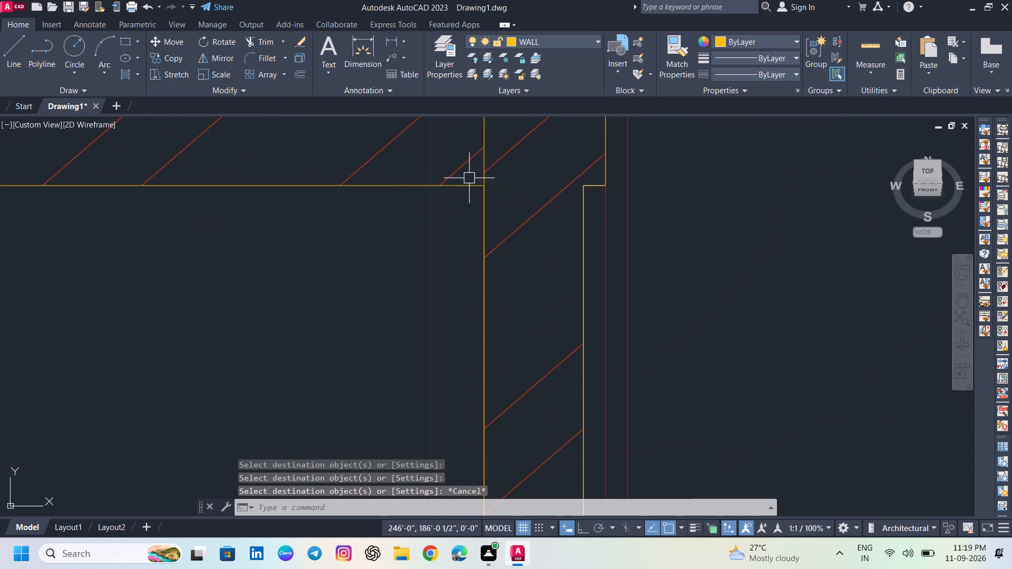
scroll(471, 178, "down", 6)
middle_click_drag(438, 227, 560, 233)
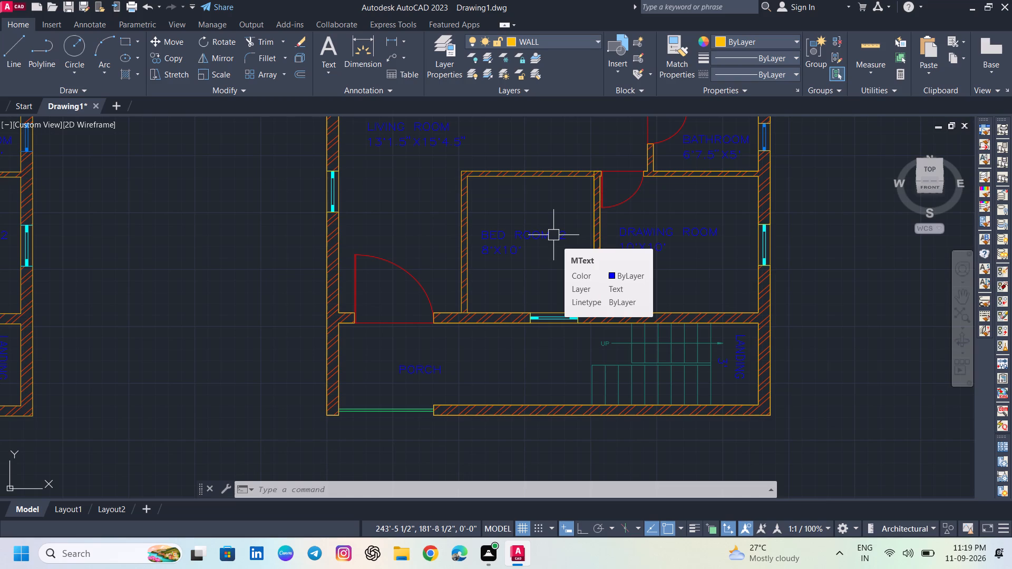
middle_click_drag(520, 263, 529, 316)
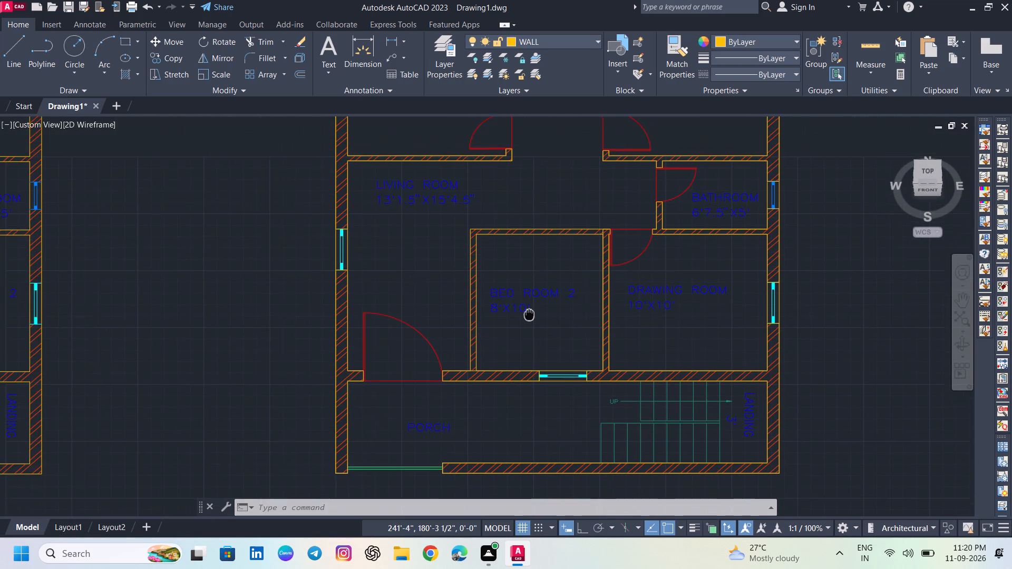
middle_click_drag(529, 316, 536, 319)
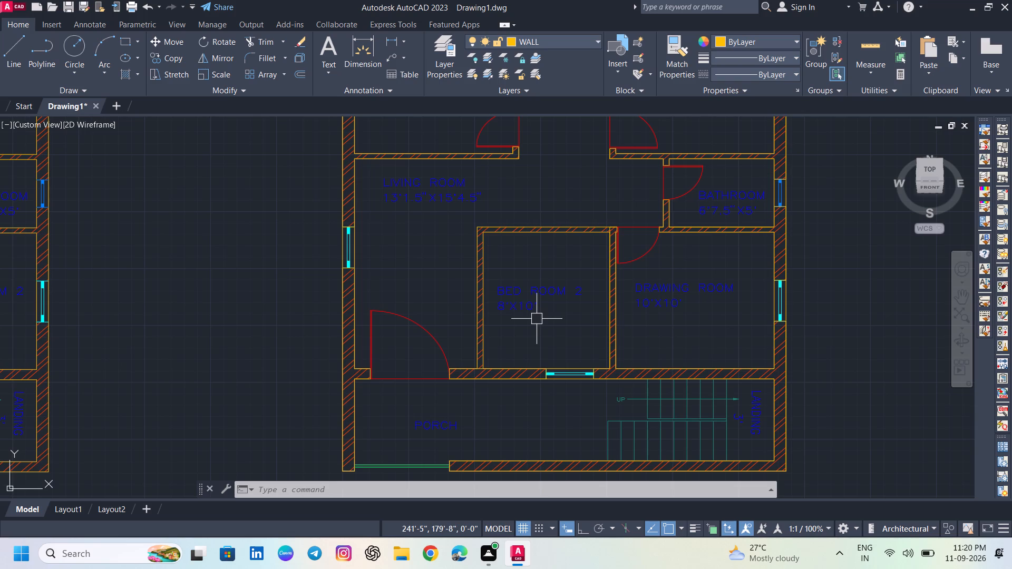
middle_click_drag(542, 293, 548, 346)
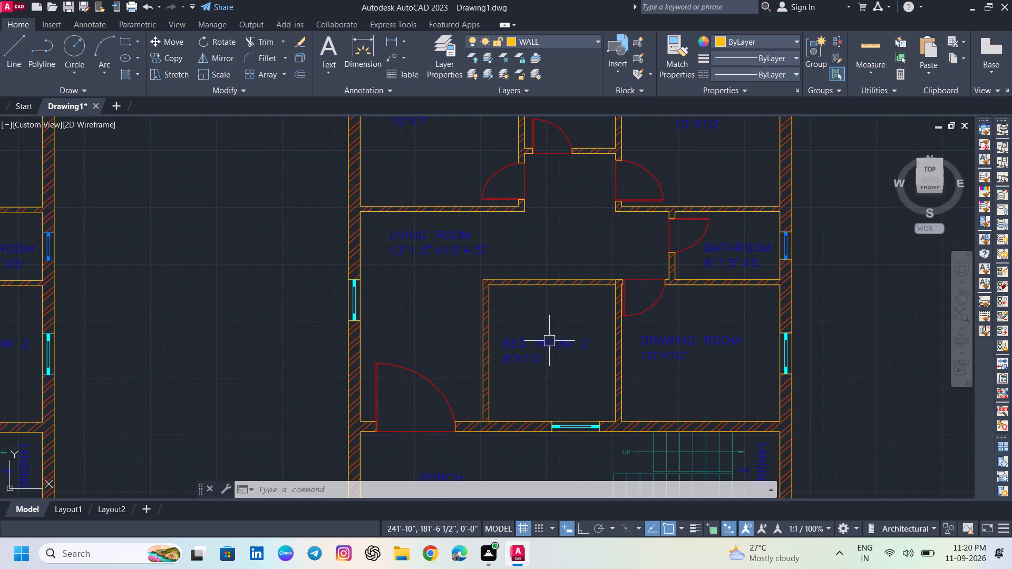
middle_click_drag(548, 297, 546, 315)
scroll(537, 272, "up", 1)
middle_click_drag(481, 284, 539, 262)
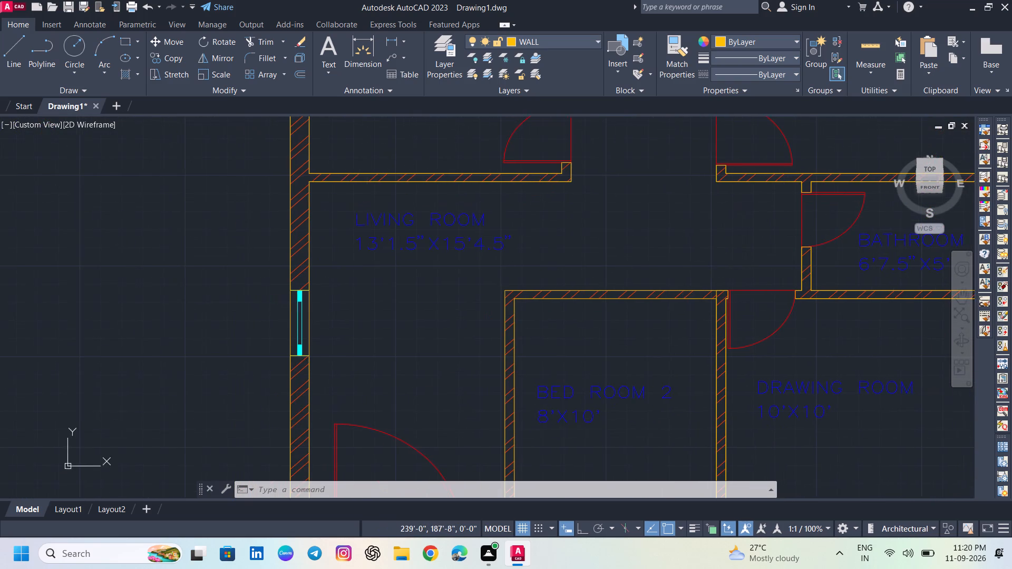
left_click(460, 241)
left_click(424, 255)
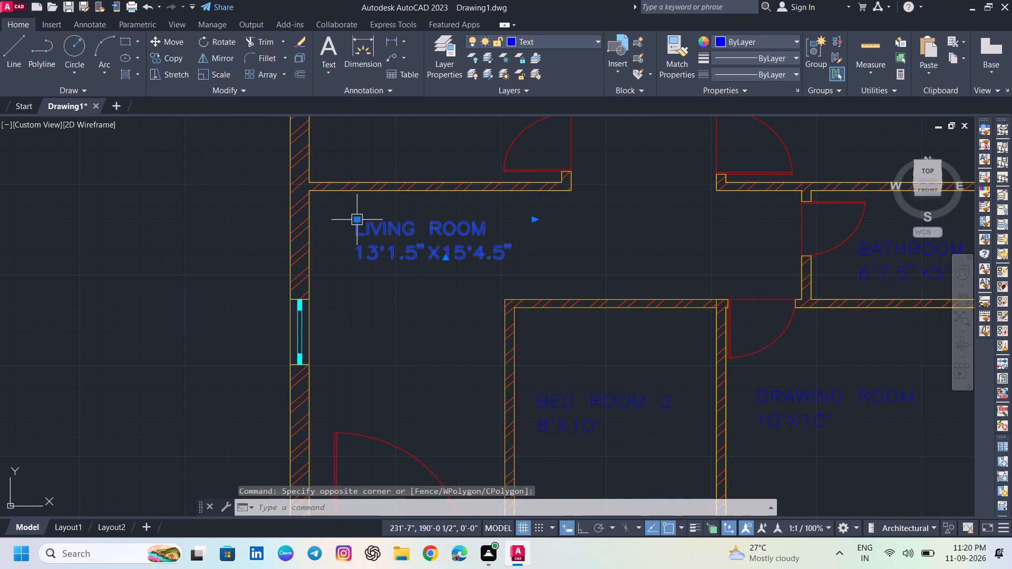
left_click(357, 219)
scroll(327, 326, "up", 1)
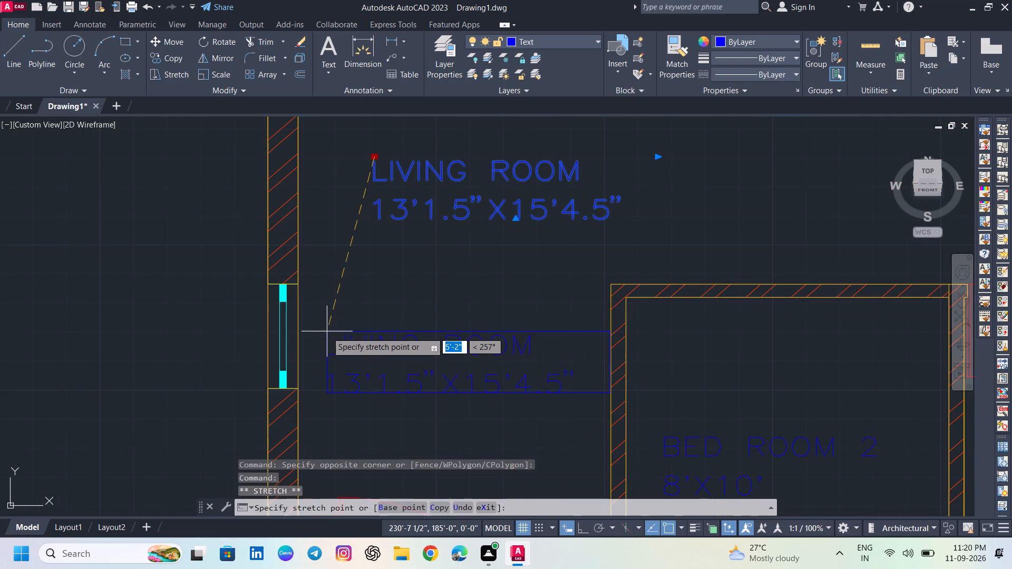
left_click(316, 335)
Replace the whole LIVING ROOM label text, including its size line, with PASSAGE.
scroll(393, 354, "up", 1)
middle_click_drag(393, 354, 410, 307)
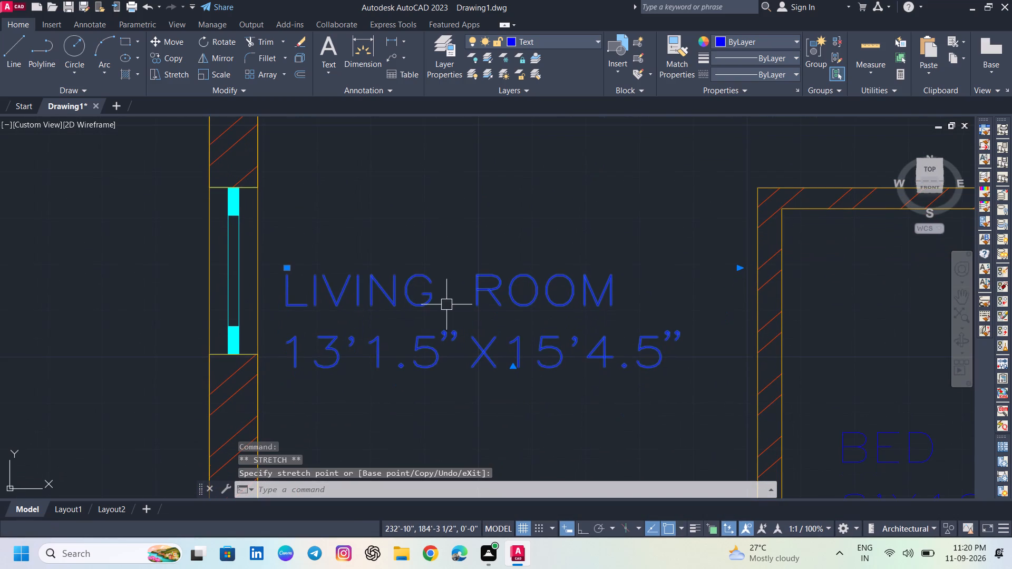
double_click(463, 305)
left_click(511, 311)
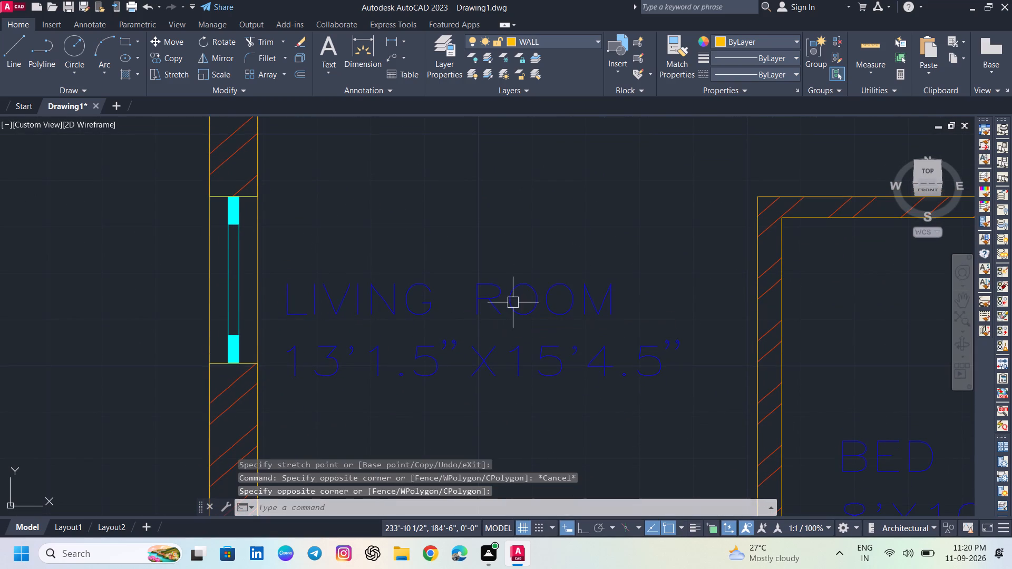
double_click(514, 300)
key("ctrl+a")
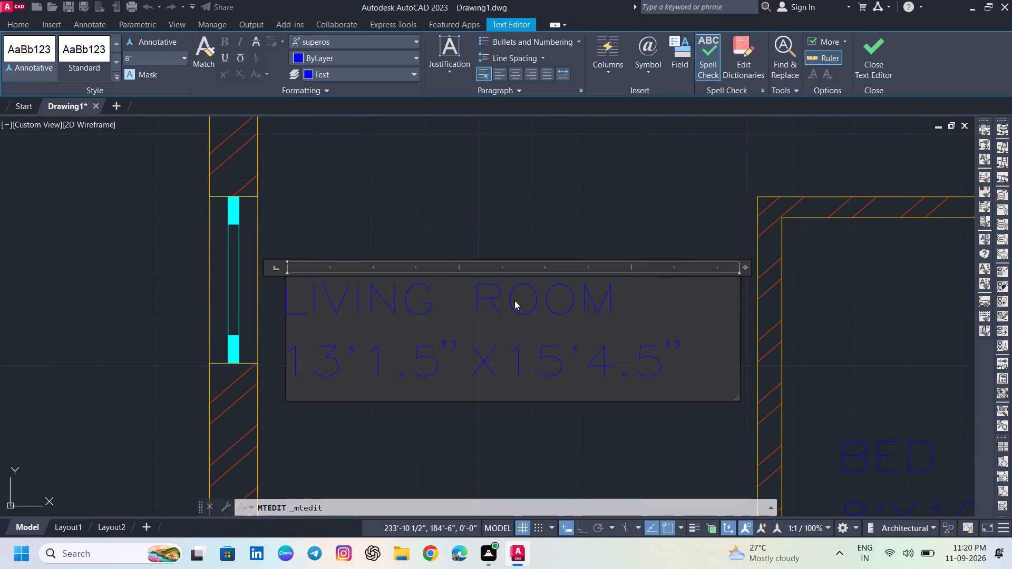
type("PASSAGE")
left_click(472, 362)
Measure the passage's clear width from the outer wall's inner face to the BED ROOM 2 partition with a temporary linear dimension.
scroll(472, 362, "down", 2)
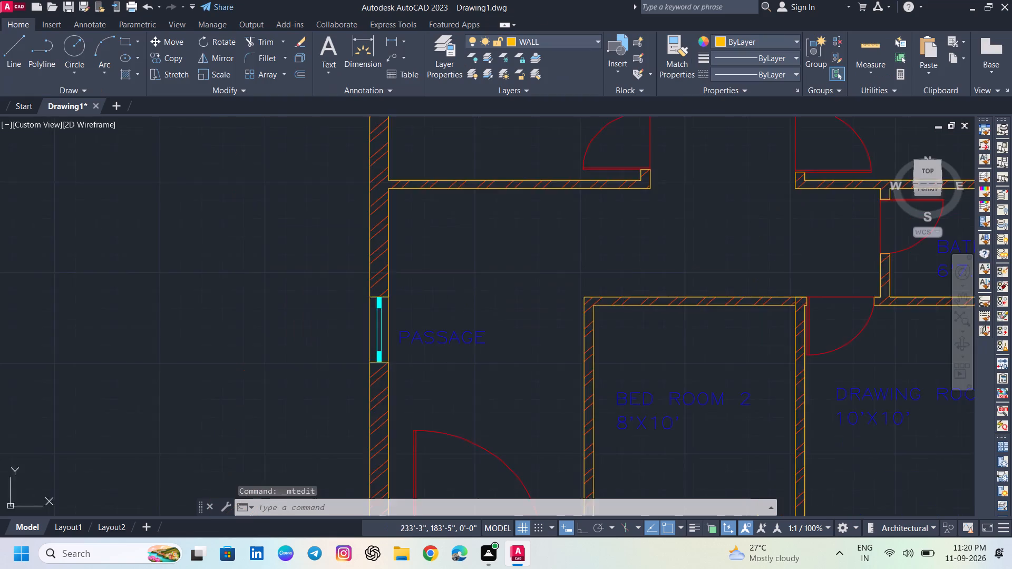
scroll(472, 362, "down", 2)
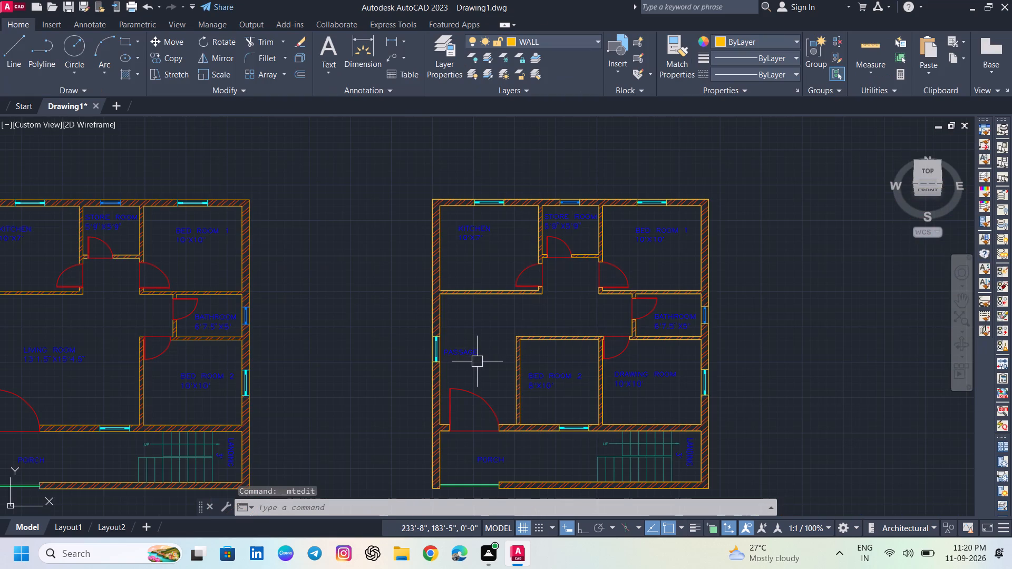
middle_click_drag(481, 358, 502, 306)
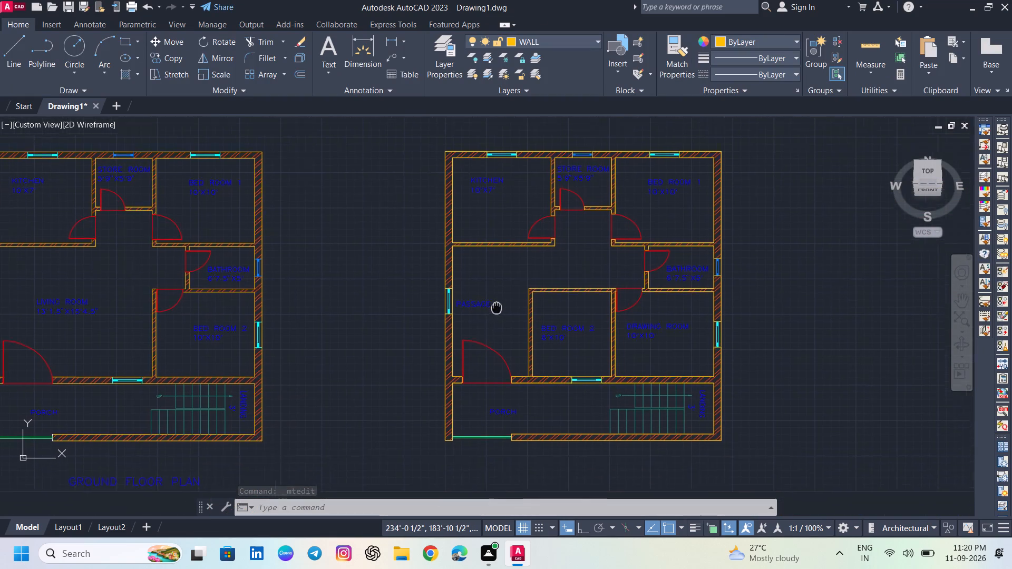
middle_click_drag(502, 306, 542, 299)
middle_click_drag(527, 303, 588, 308)
scroll(590, 302, "up", 2)
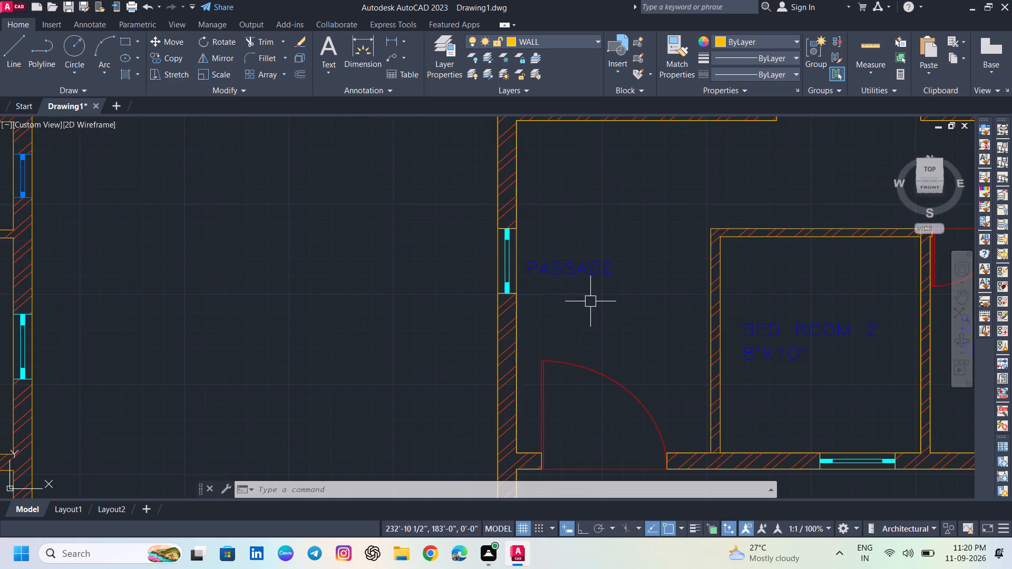
scroll(589, 288, "down", 1)
middle_click_drag(588, 301, 569, 307)
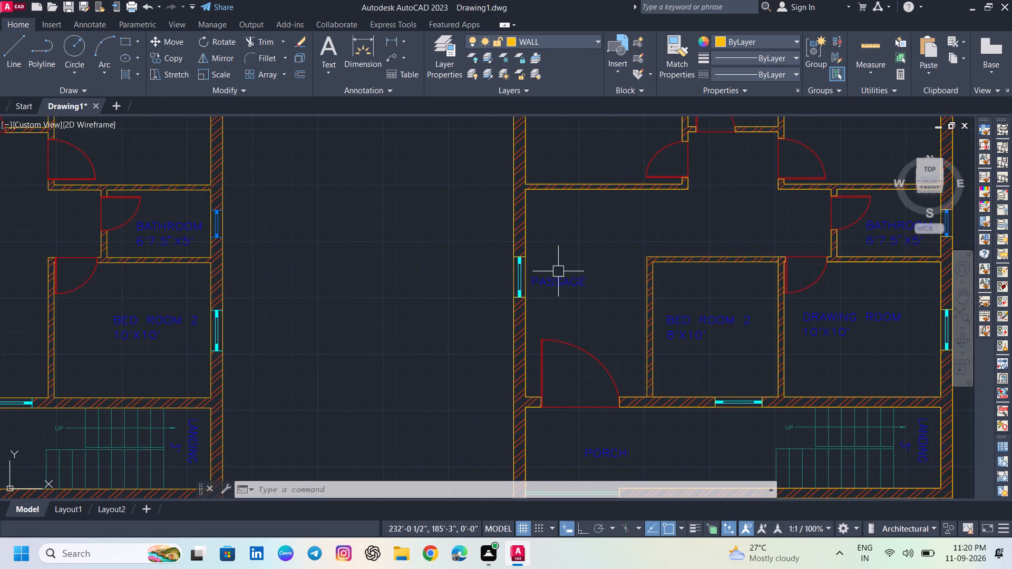
left_click(369, 47)
scroll(550, 322, "up", 2)
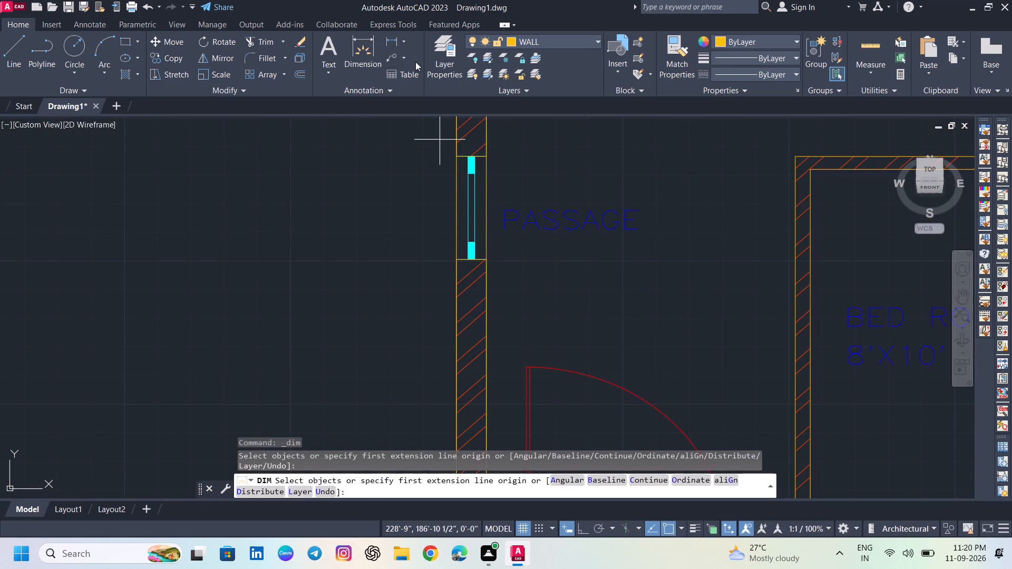
left_click(397, 42)
left_click(483, 308)
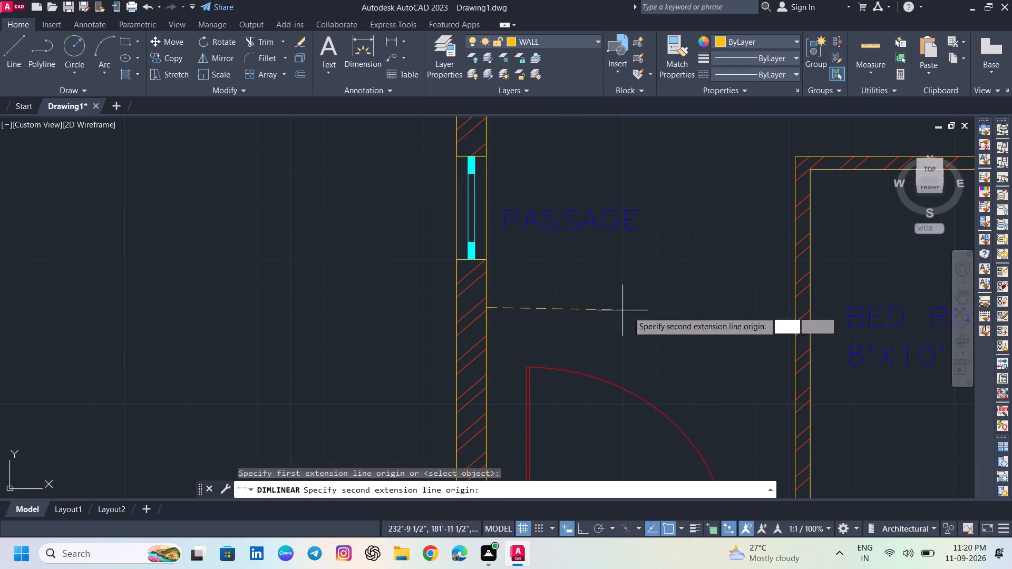
left_click(794, 306)
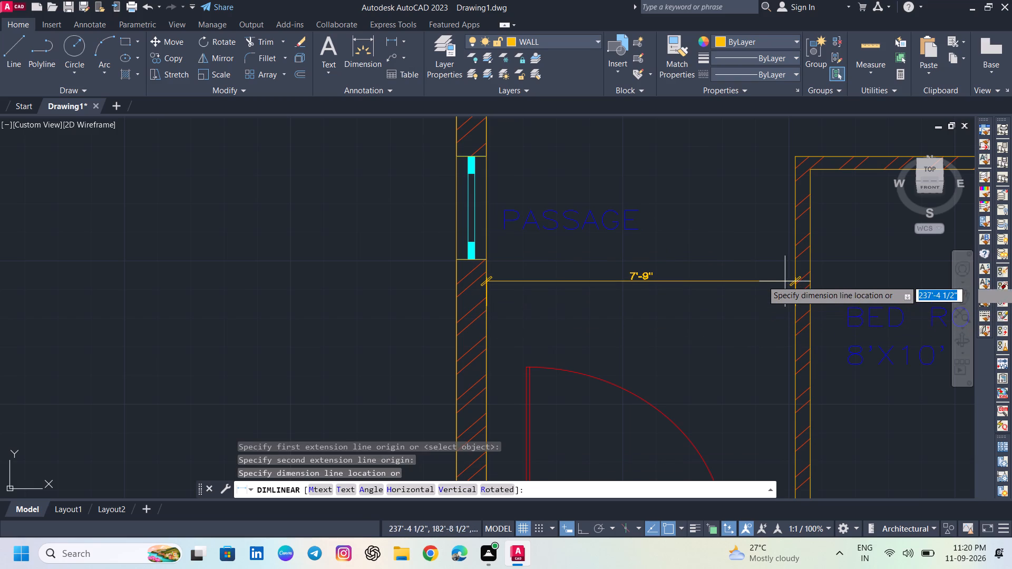
key("Escape")
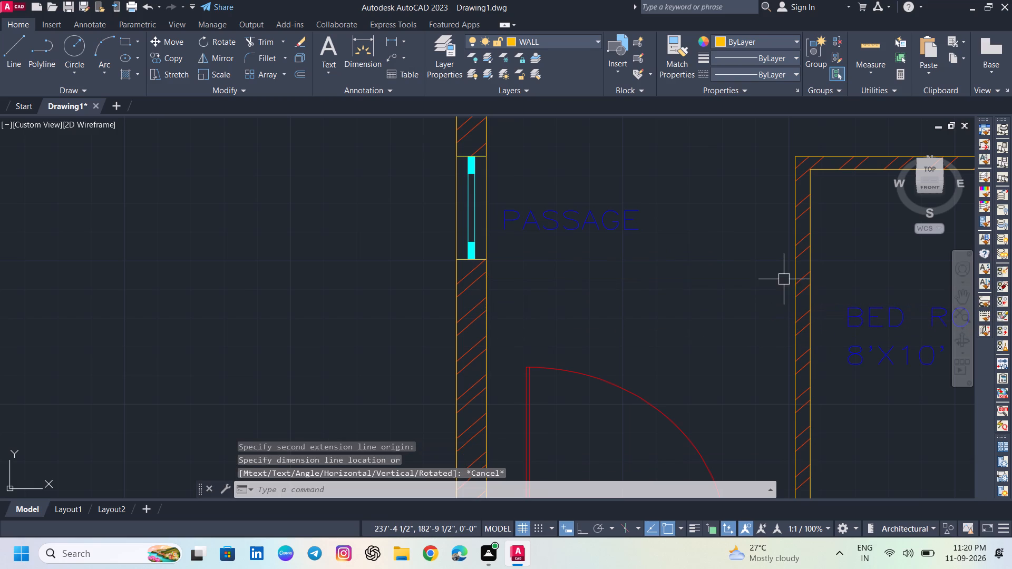
Add 7'9" as a second line of the PASSAGE label and indent it with spaces beneath the name.
middle_click_drag(614, 279, 616, 314)
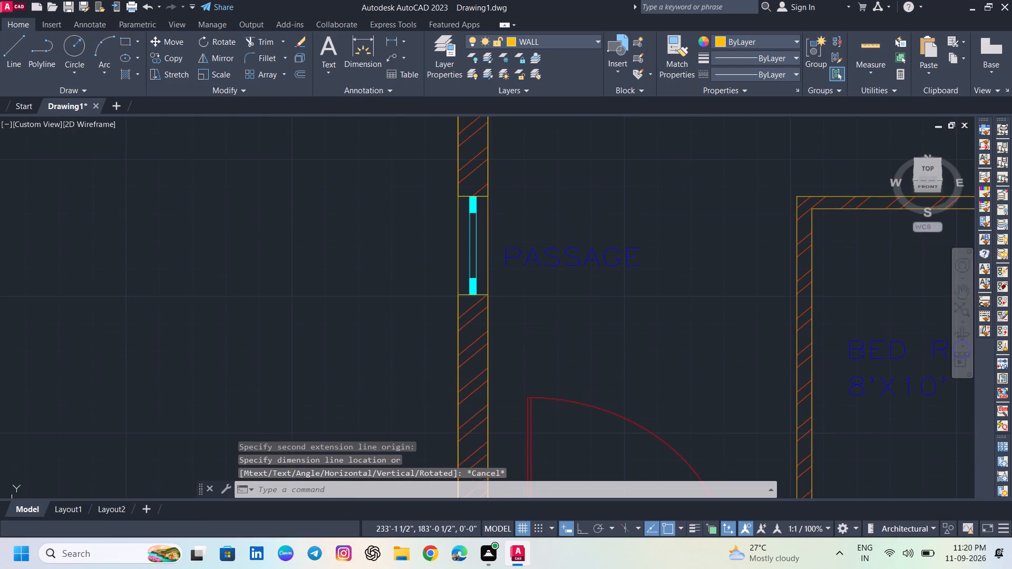
double_click(607, 257)
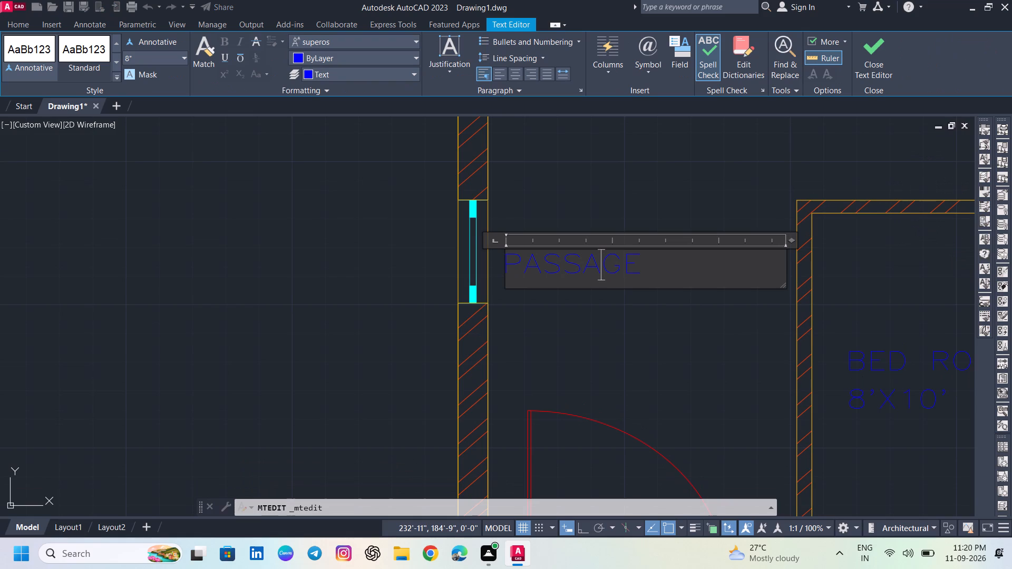
key("Right")
key("Right")
key("Return")
type("7'9\"")
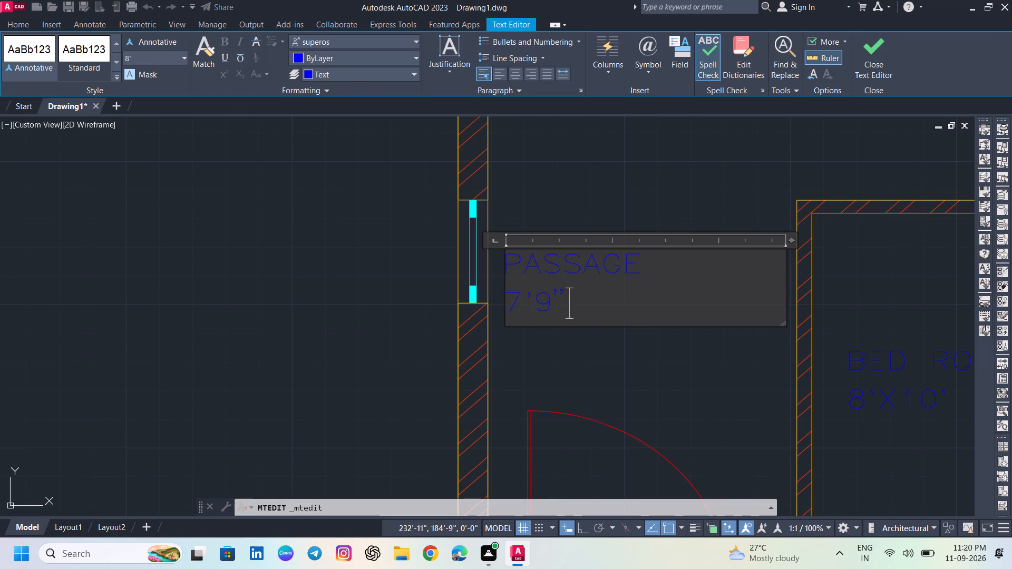
left_click(515, 298)
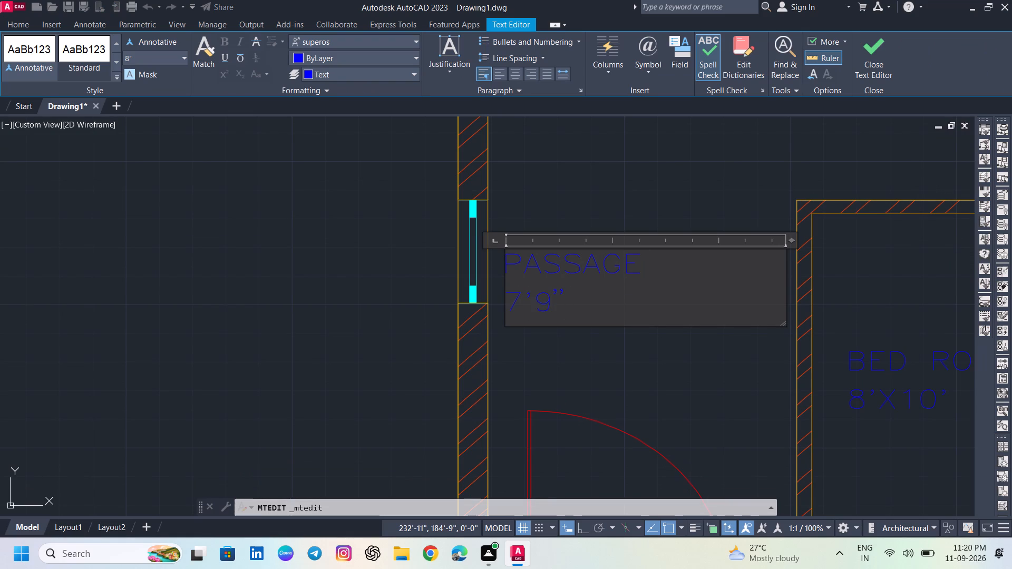
left_click(510, 297)
key("space")
key("space")
key("space")
key("space")
key("space")
key("space")
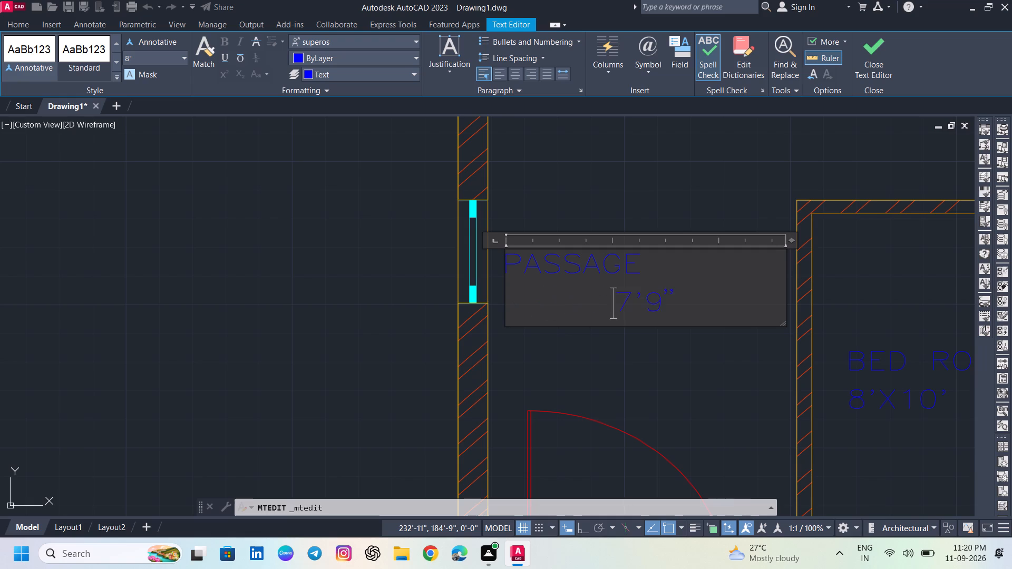
key("BackSpace")
key("BackSpace")
key("BackSpace")
key("BackSpace")
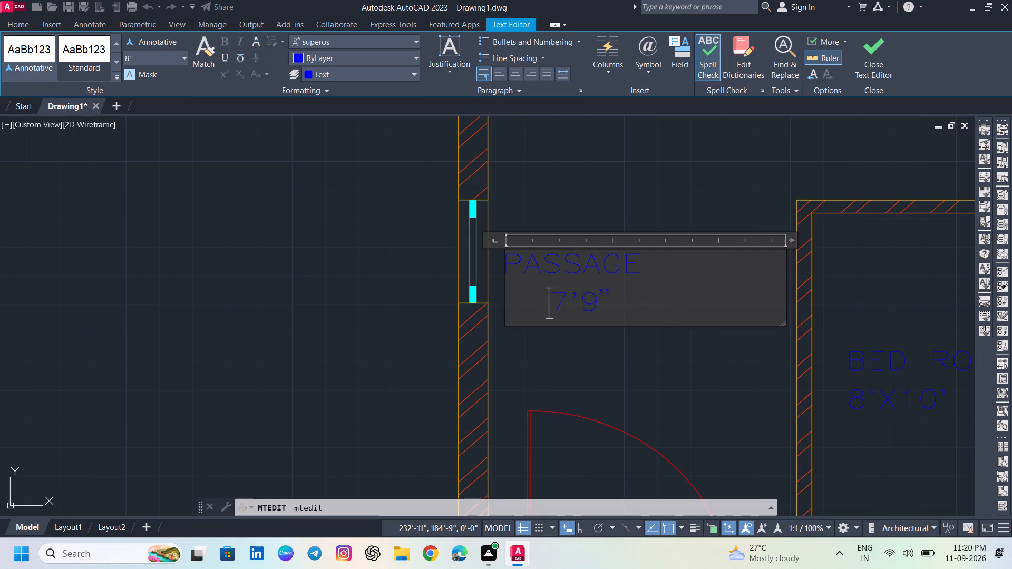
left_click(686, 381)
Shift the PASSAGE label away from the window towards the middle of the passage and narrow its text frame.
left_click(582, 272)
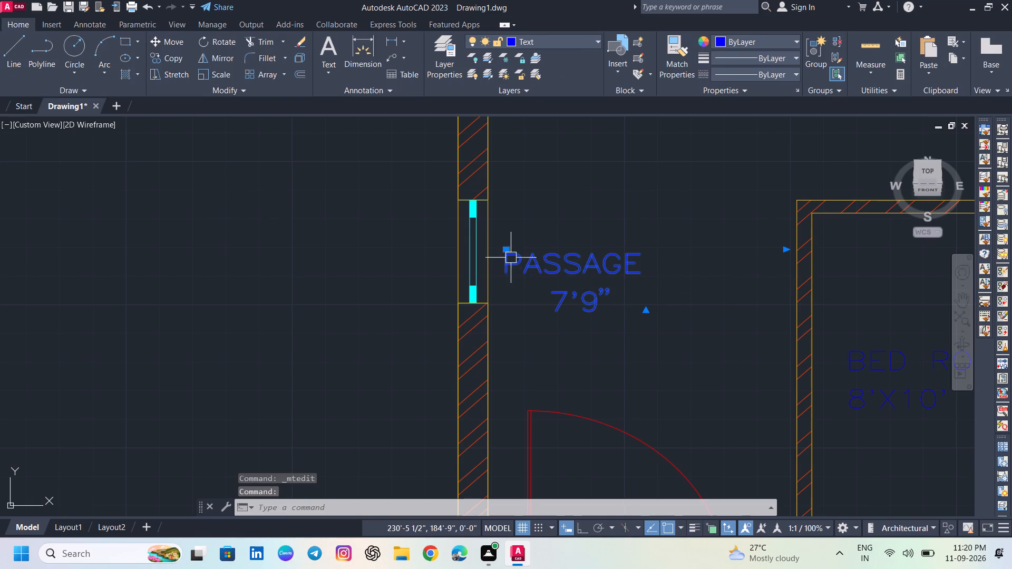
left_click(508, 251)
left_click(549, 251)
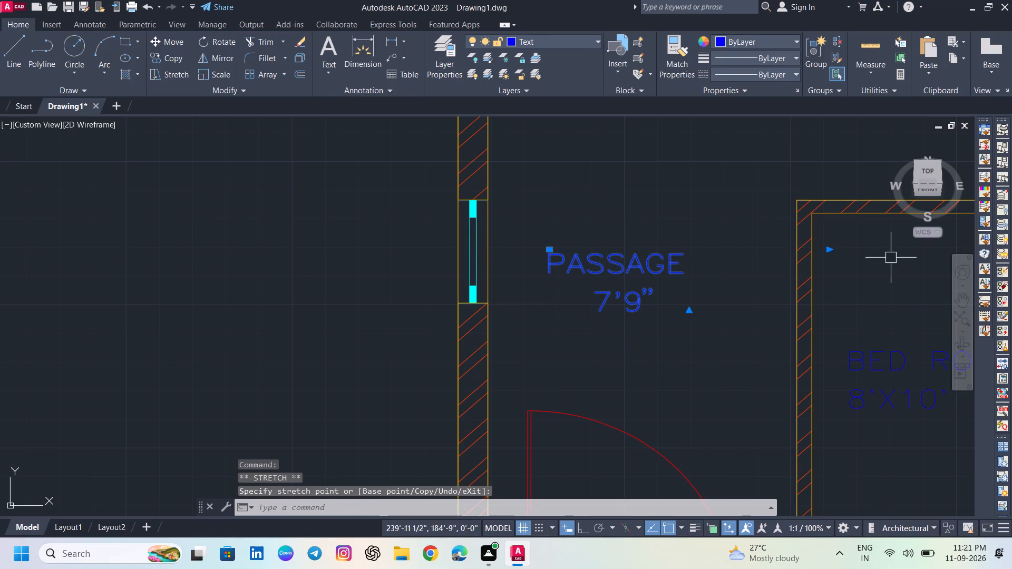
left_click(831, 252)
left_click(713, 257)
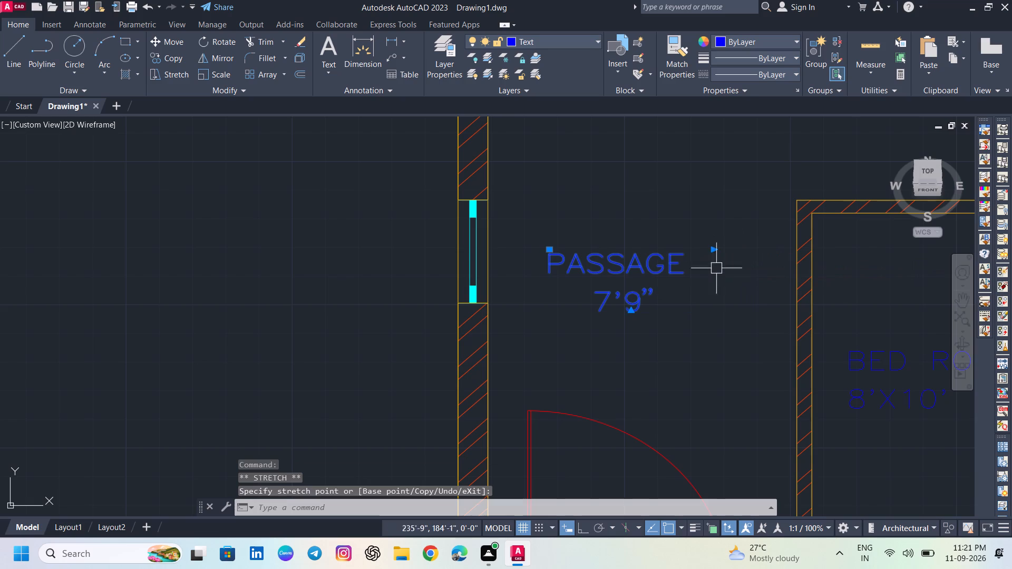
key("Escape")
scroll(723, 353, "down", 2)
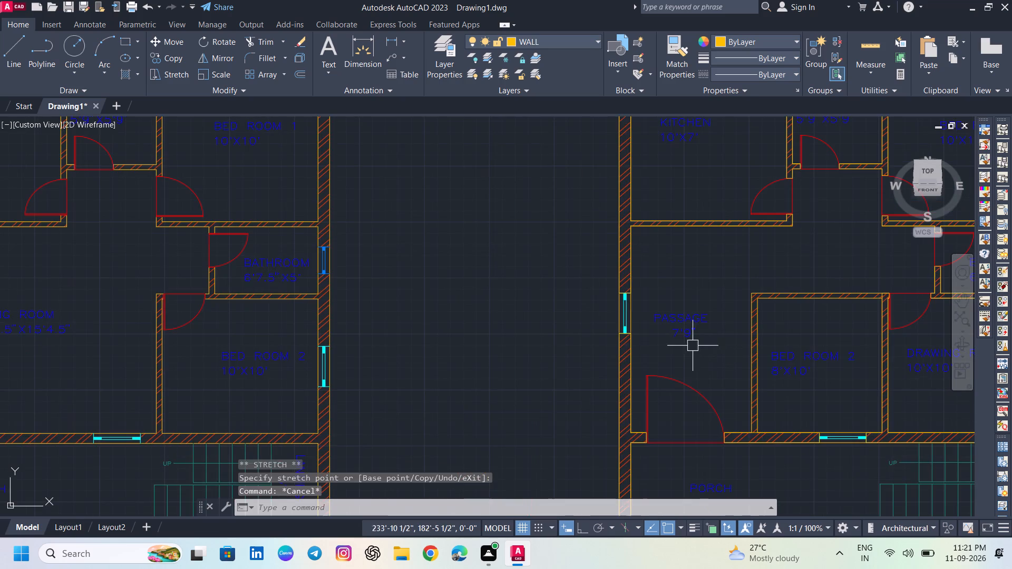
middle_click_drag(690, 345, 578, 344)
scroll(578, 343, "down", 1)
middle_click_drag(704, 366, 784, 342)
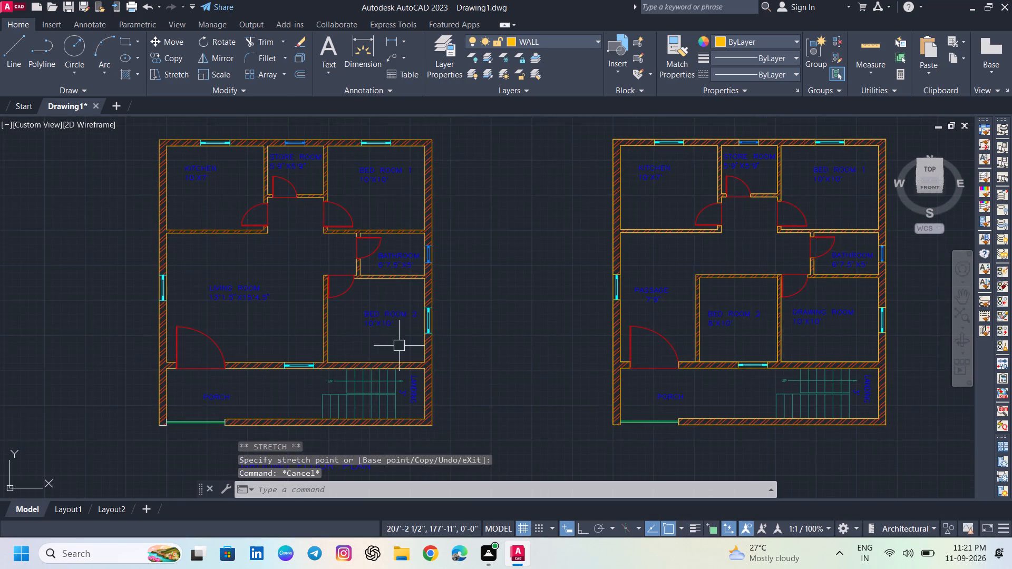
Shift the original plan's BED ROOM 2 label away from the window towards the middle of the room.
scroll(344, 338, "up", 2)
left_click(421, 283)
left_click(396, 274)
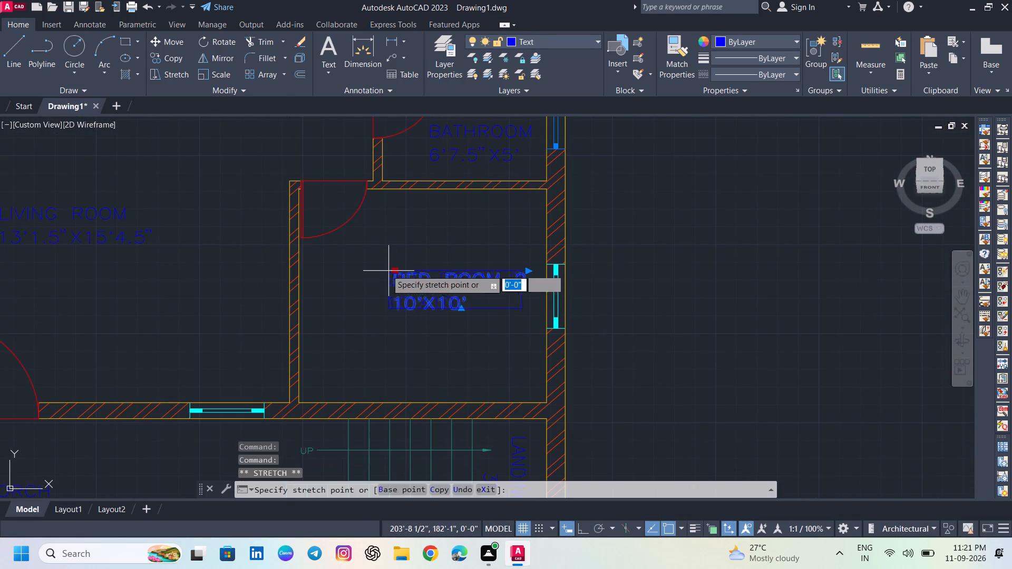
left_click(359, 269)
key("Escape")
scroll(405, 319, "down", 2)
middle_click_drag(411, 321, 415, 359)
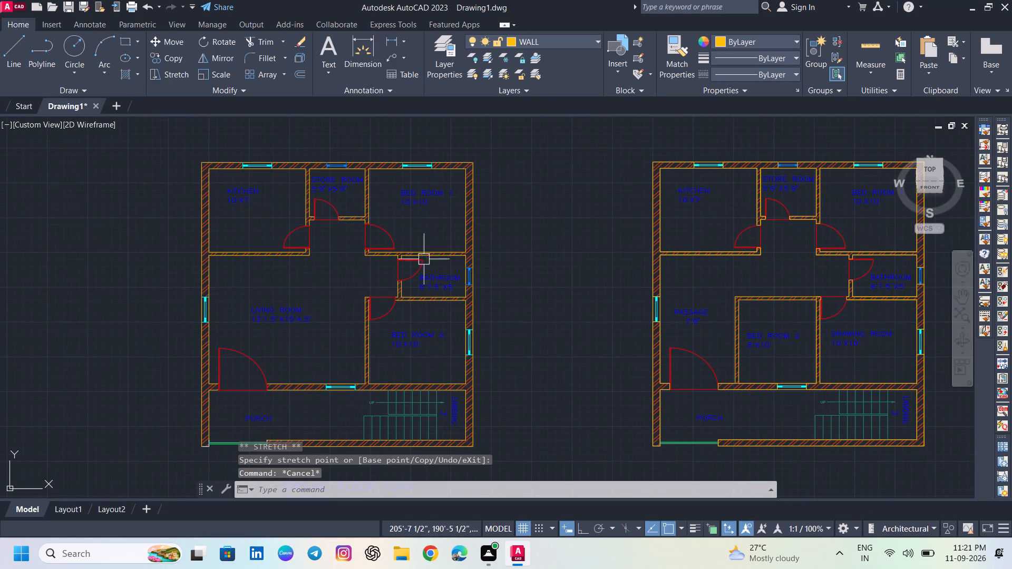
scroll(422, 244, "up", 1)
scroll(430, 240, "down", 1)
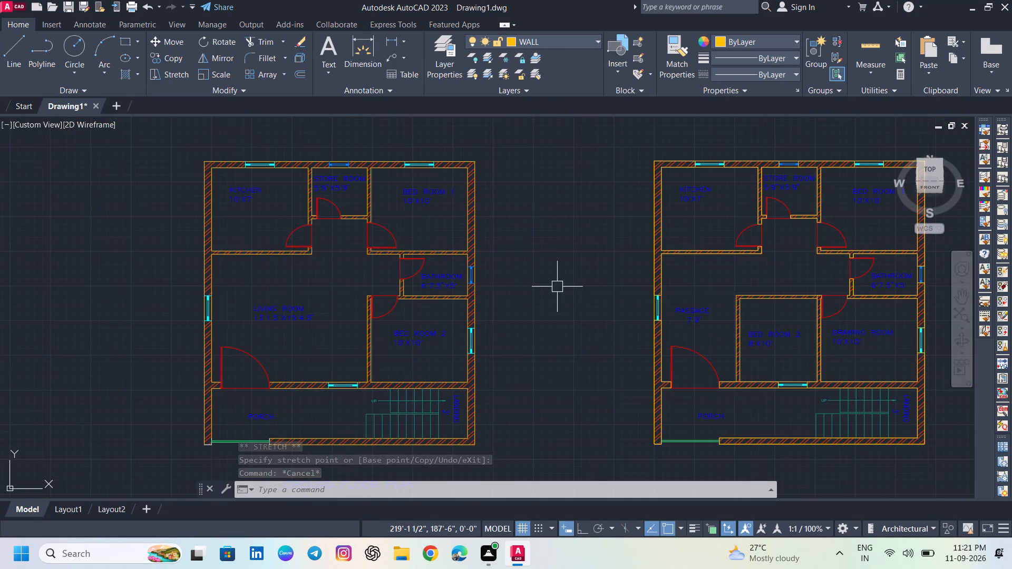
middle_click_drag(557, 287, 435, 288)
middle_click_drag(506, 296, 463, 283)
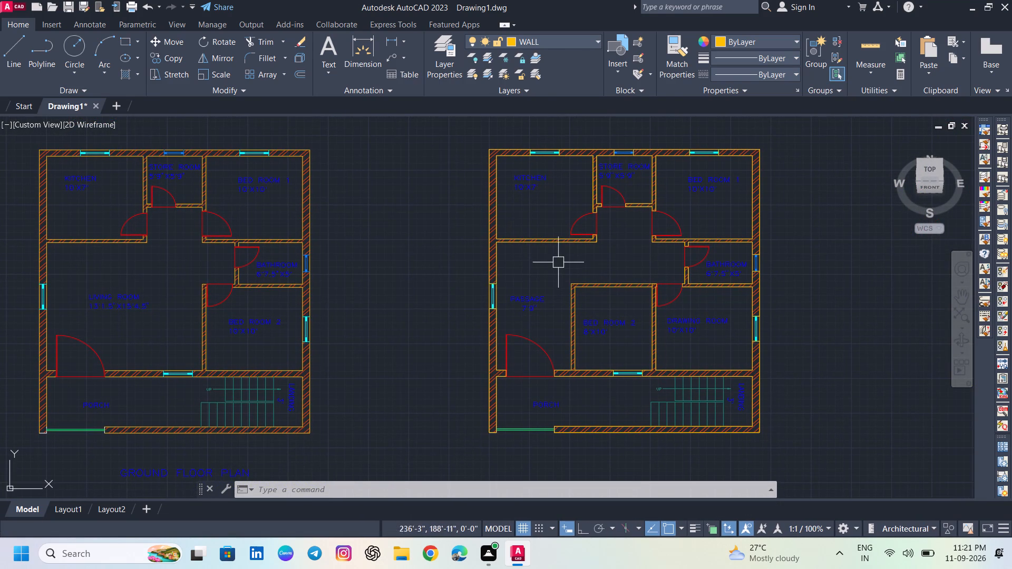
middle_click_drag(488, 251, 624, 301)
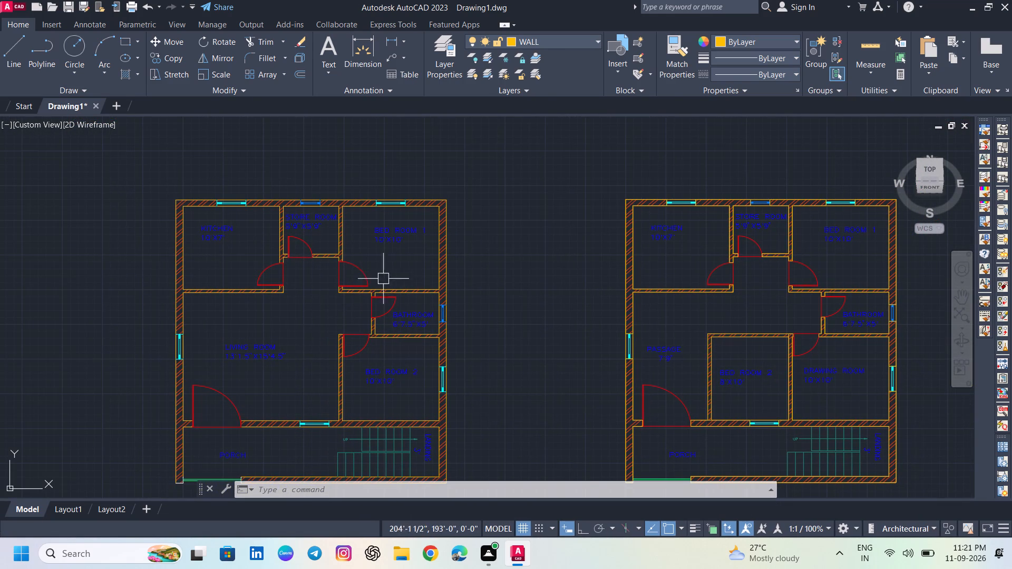
Copy the original plan's BED ROOM 1 label onto the kitchen window in the outer wall.
scroll(353, 276, "up", 2)
middle_click_drag(279, 271, 449, 368)
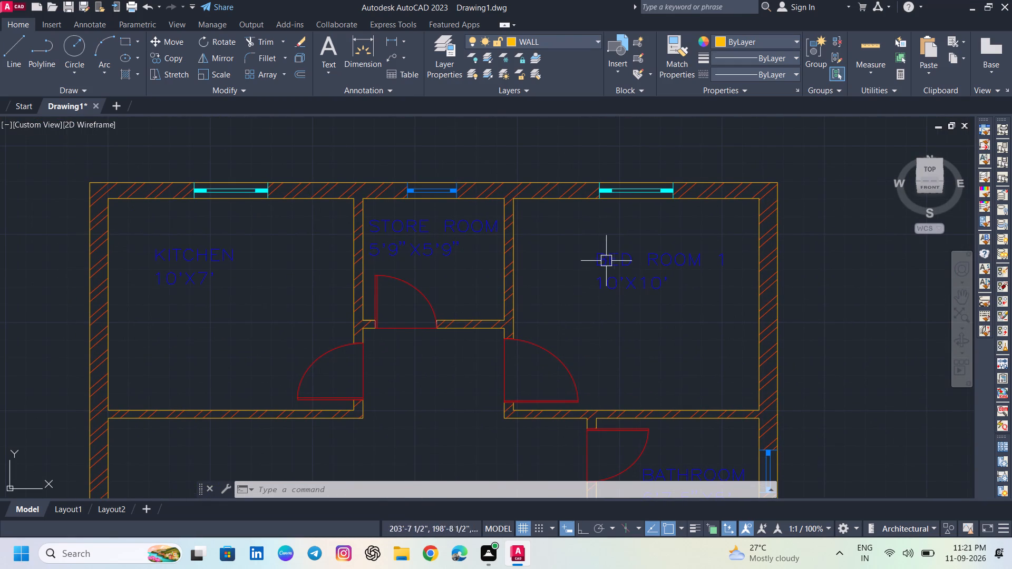
left_click(605, 260)
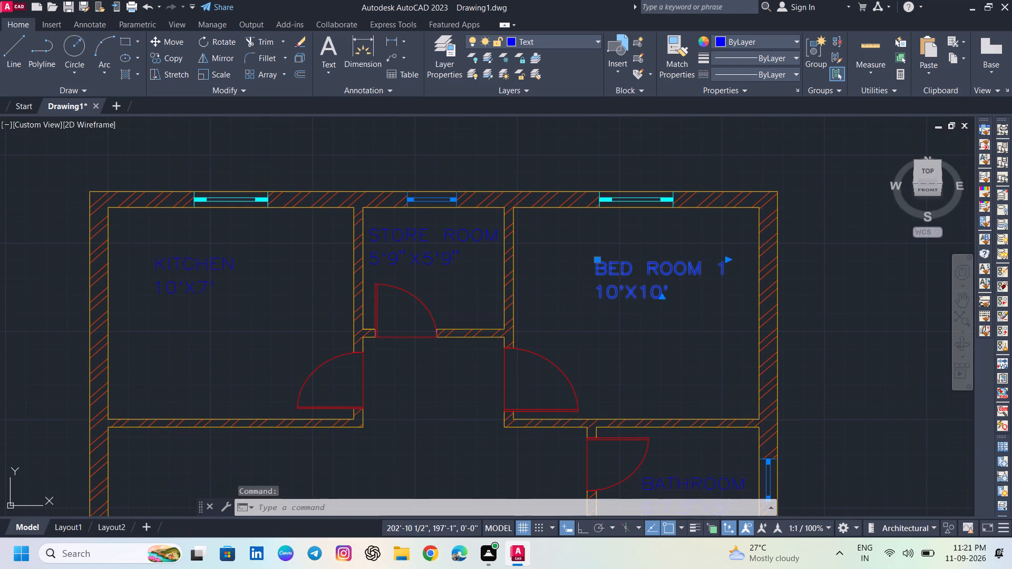
type("CP")
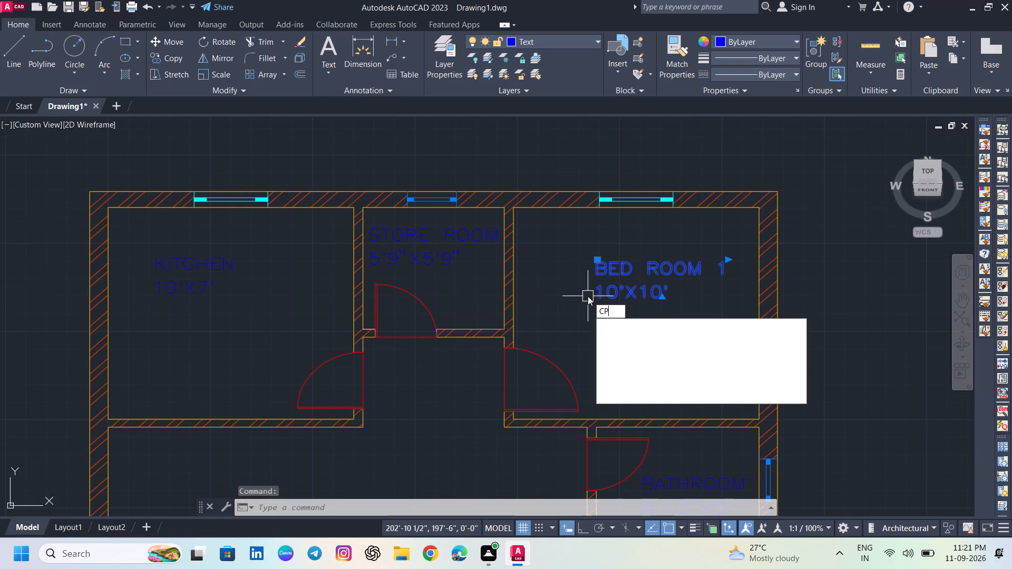
key("Return")
left_click(599, 260)
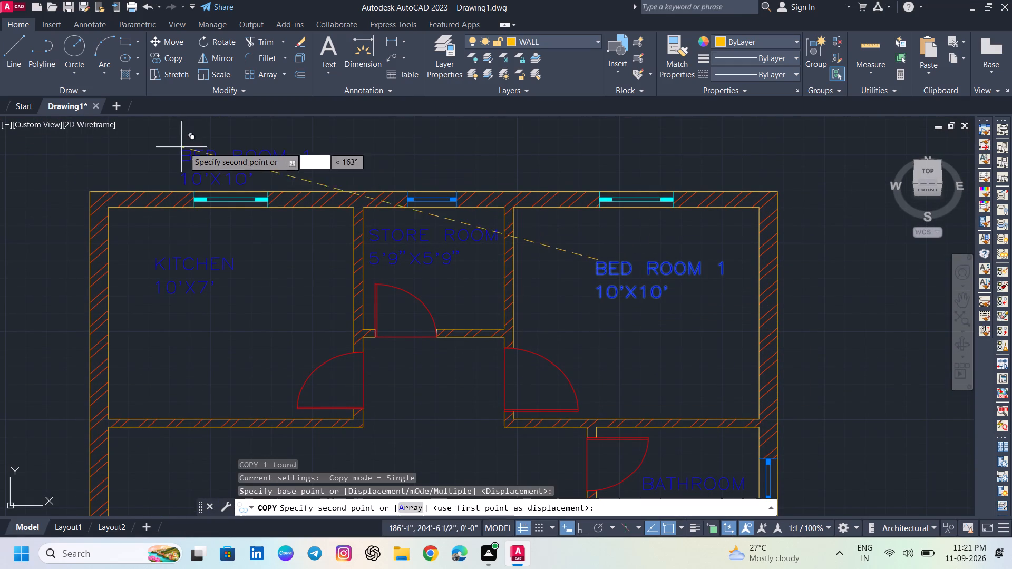
scroll(192, 180, "up", 3)
left_click(200, 181)
scroll(254, 192, "down", 2)
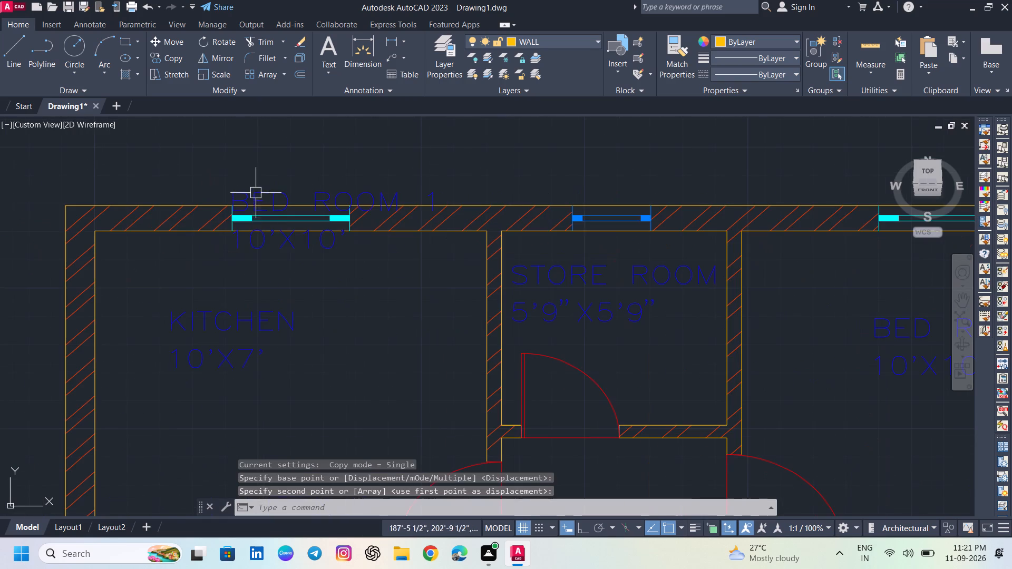
Using Copy with the Multiple option, copy the kitchen window's label to the store room and BED ROOM 1 windows.
left_click(242, 199)
type("CP")
key("Return")
key("m")
key("Return")
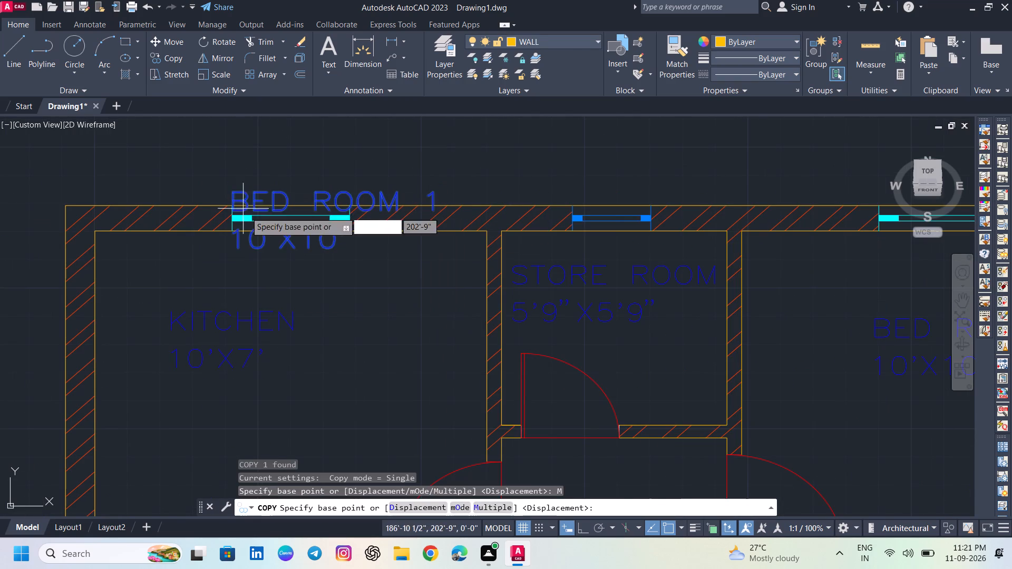
left_click(231, 189)
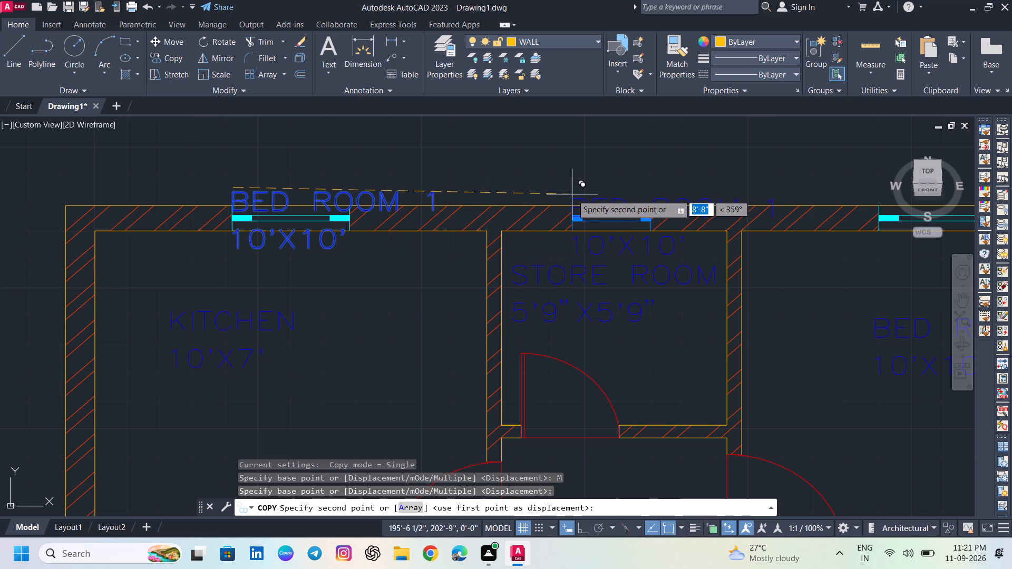
scroll(577, 190, "up", 2)
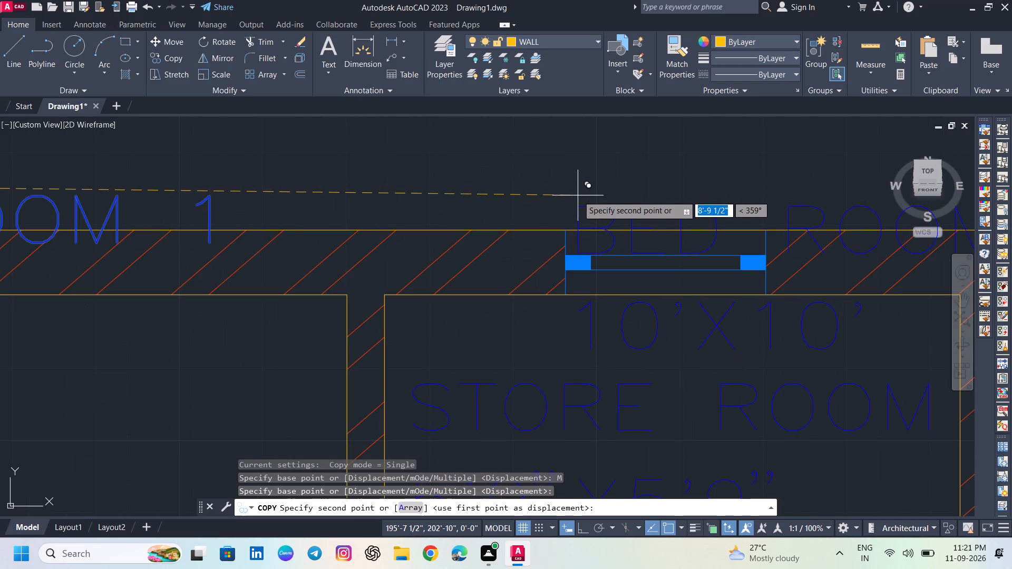
left_click(578, 195)
scroll(597, 210, "down", 4)
middle_click_drag(691, 235, 588, 235)
scroll(640, 233, "up", 2)
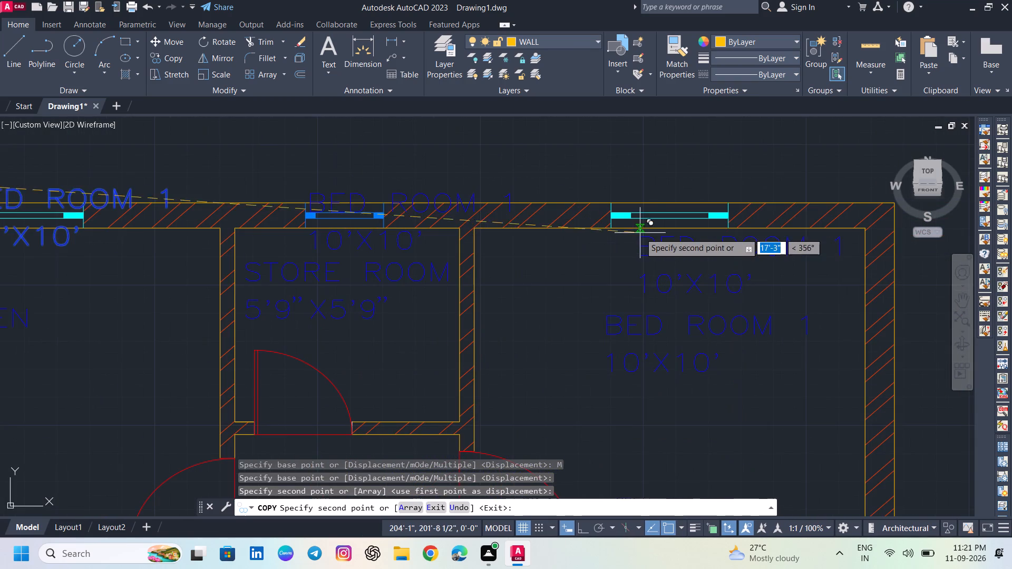
left_click(618, 177)
scroll(634, 200, "down", 1)
Place further copies of the label just outside the bathroom window and the BED ROOM 2 window.
middle_click_drag(650, 240, 578, 202)
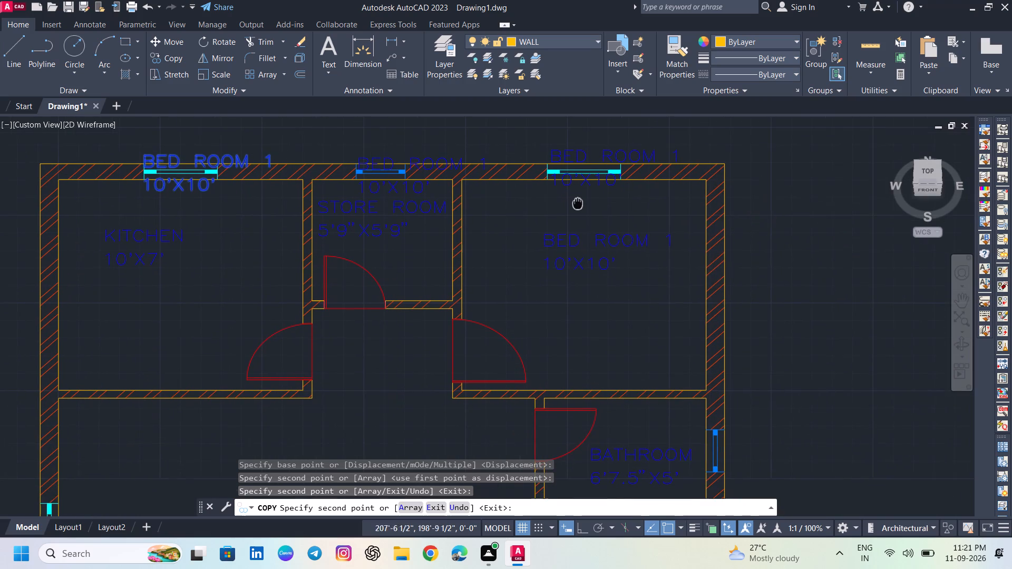
middle_click_drag(636, 260, 596, 242)
middle_click_drag(617, 299, 581, 267)
middle_click_drag(648, 312, 598, 178)
scroll(605, 259, "up", 2)
left_click(602, 252)
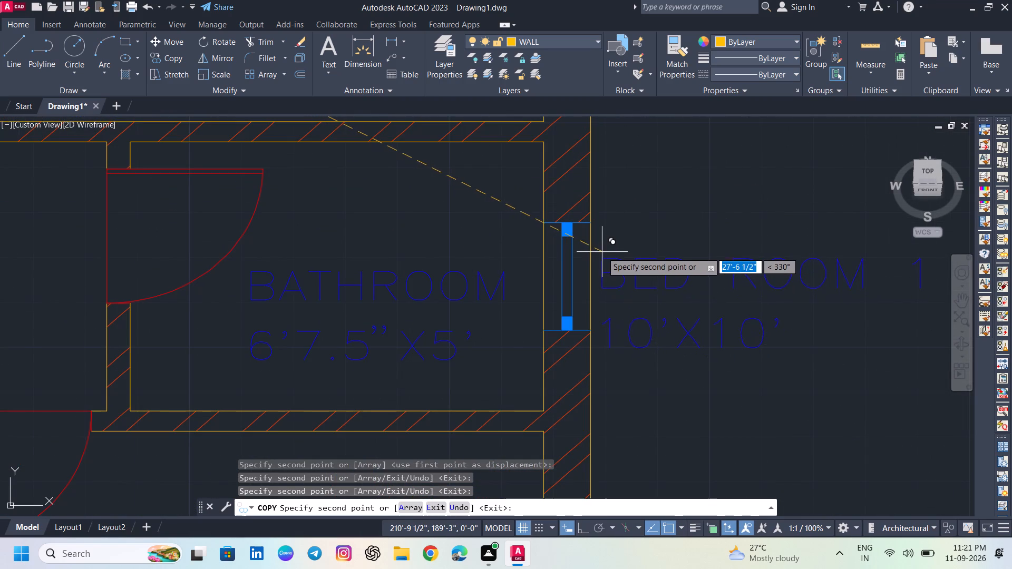
scroll(601, 266, "down", 1)
middle_click_drag(618, 348, 603, 134)
scroll(599, 215, "down", 2)
middle_click_drag(602, 270, 591, 214)
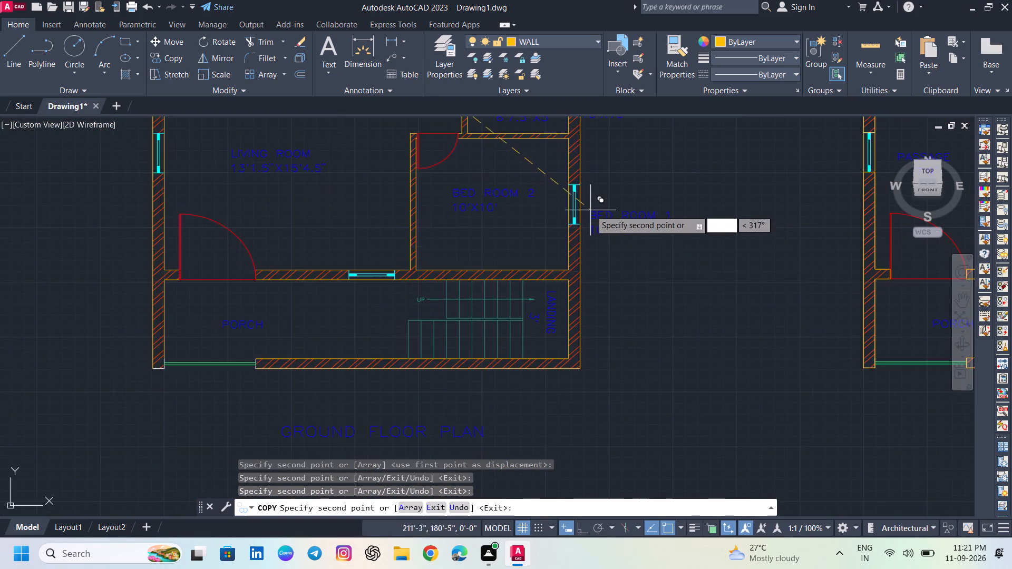
scroll(590, 209, "up", 2)
left_click(579, 181)
Place label copies below the window between living room and porch, and at the living room's outer side-wall window.
scroll(570, 216, "down", 3)
middle_click_drag(435, 325, 558, 317)
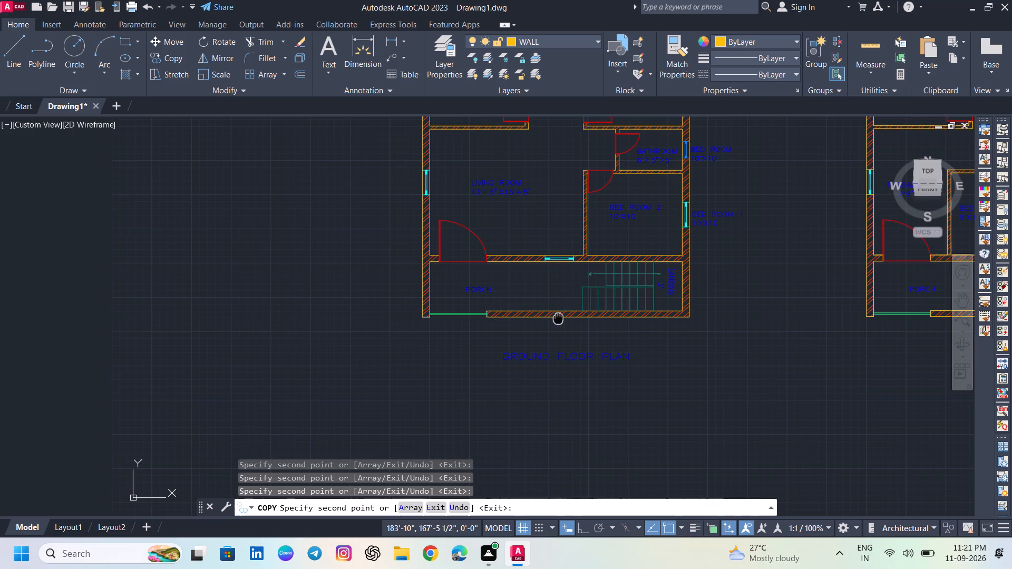
scroll(540, 266, "up", 4)
left_click(588, 230)
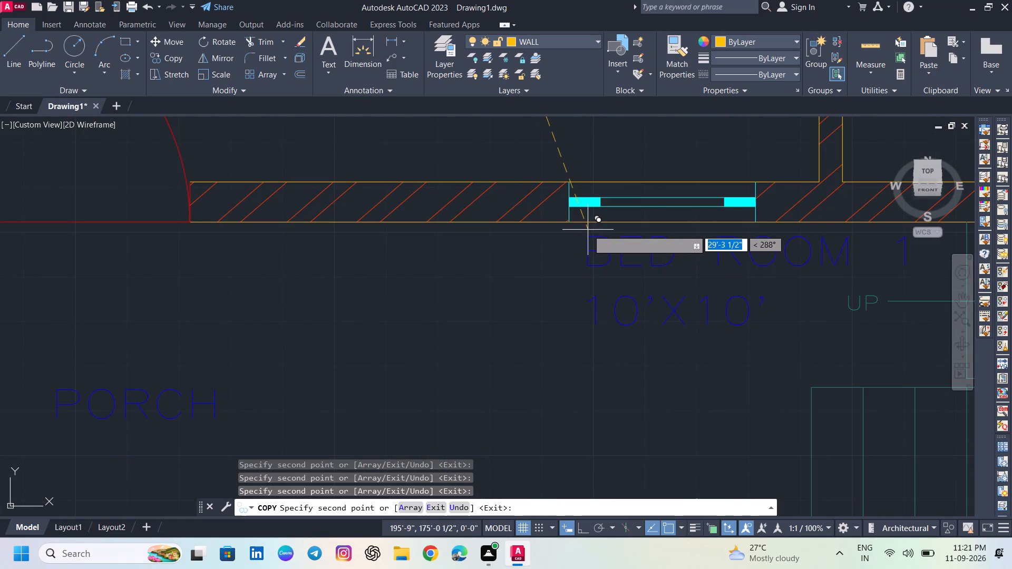
scroll(571, 249, "down", 4)
middle_click_drag(540, 278, 611, 340)
middle_click_drag(503, 282, 537, 327)
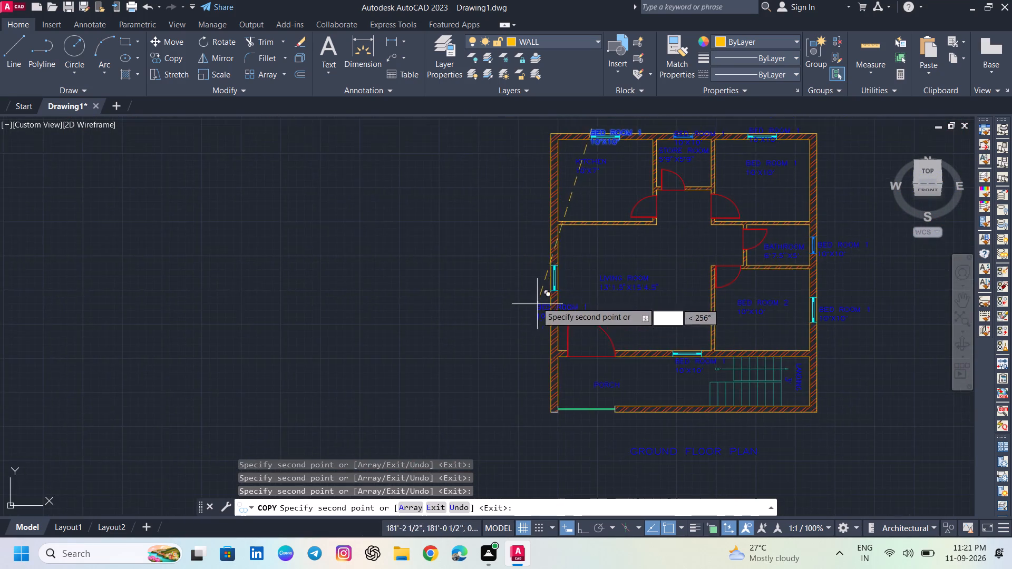
scroll(536, 299, "up", 4)
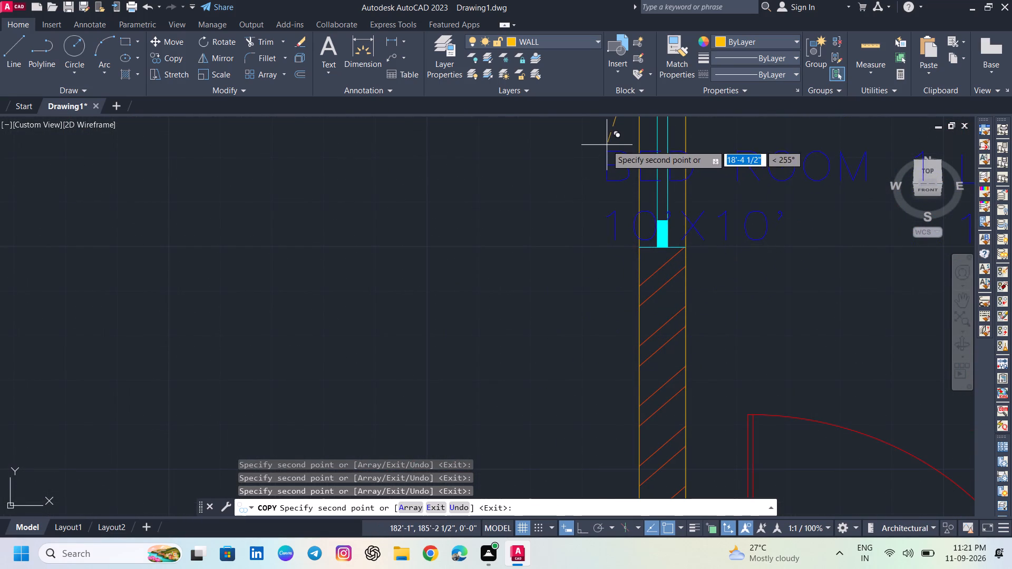
left_click(608, 144)
Place label copies at the kitchen door, the store room door and the BED ROOM 1 door.
scroll(611, 174, "down", 4)
middle_click_drag(611, 184, 572, 441)
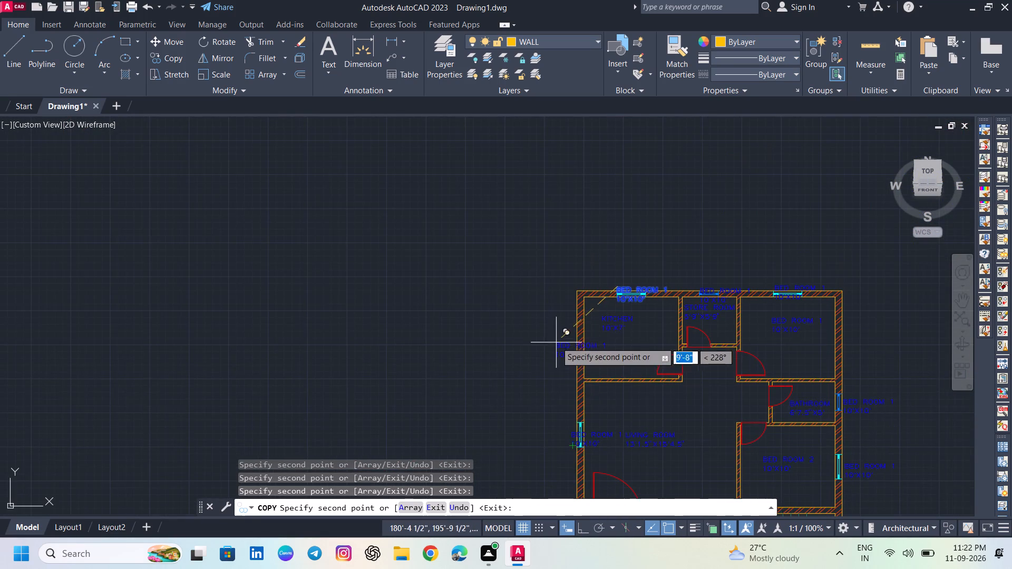
middle_click_drag(636, 343, 587, 291)
scroll(626, 329, "up", 5)
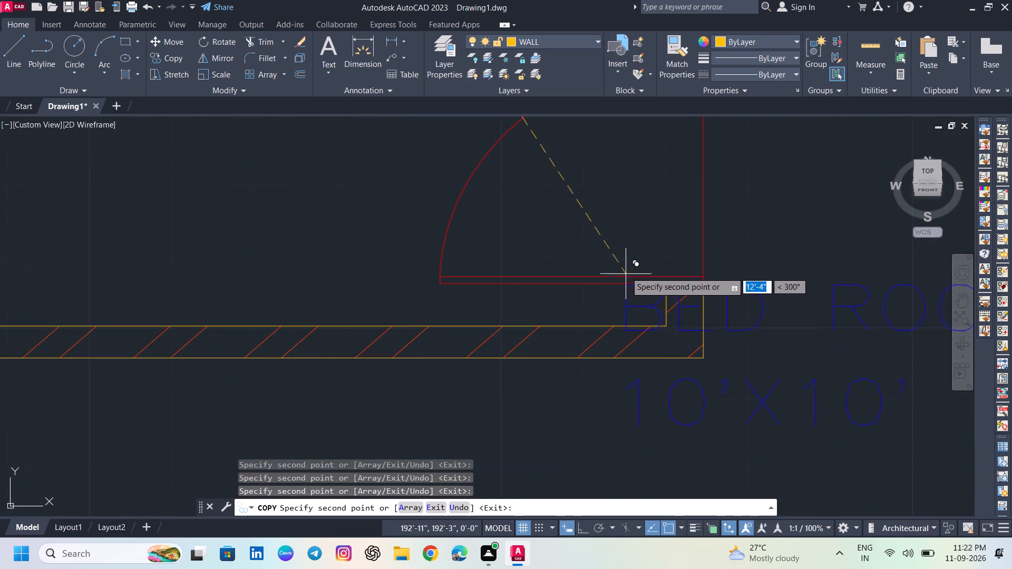
scroll(606, 197, "down", 2)
middle_click_drag(599, 204, 595, 277)
left_click(595, 252)
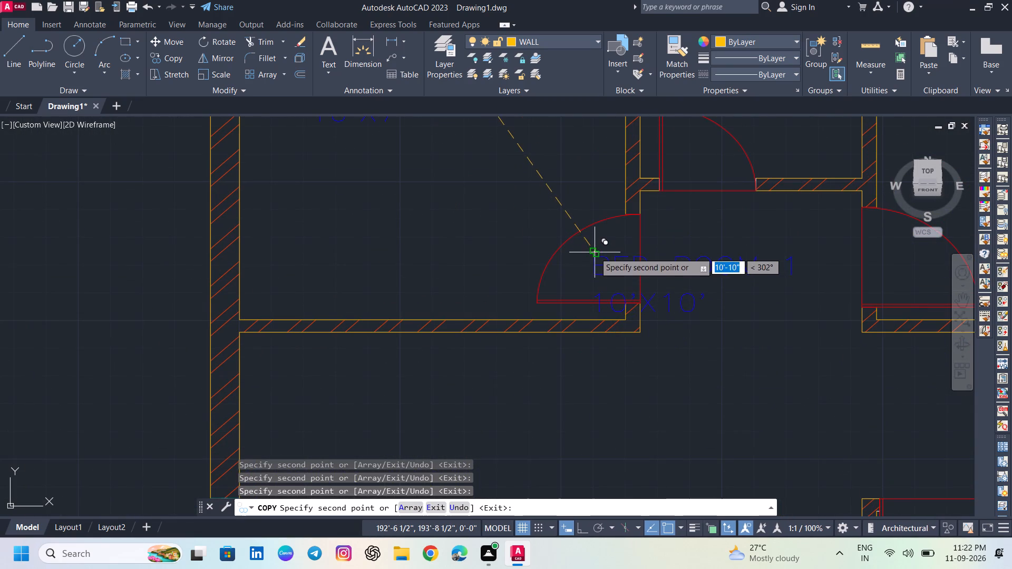
scroll(605, 250, "down", 2)
middle_click_drag(621, 255, 607, 306)
scroll(615, 286, "up", 4)
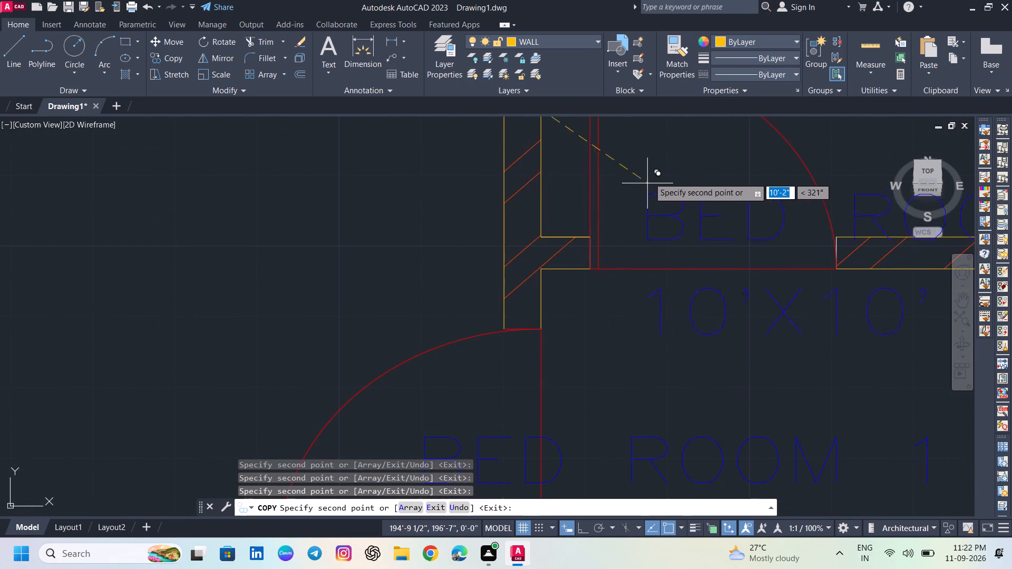
left_click(652, 164)
scroll(654, 188, "down", 2)
middle_click_drag(654, 270, 461, 250)
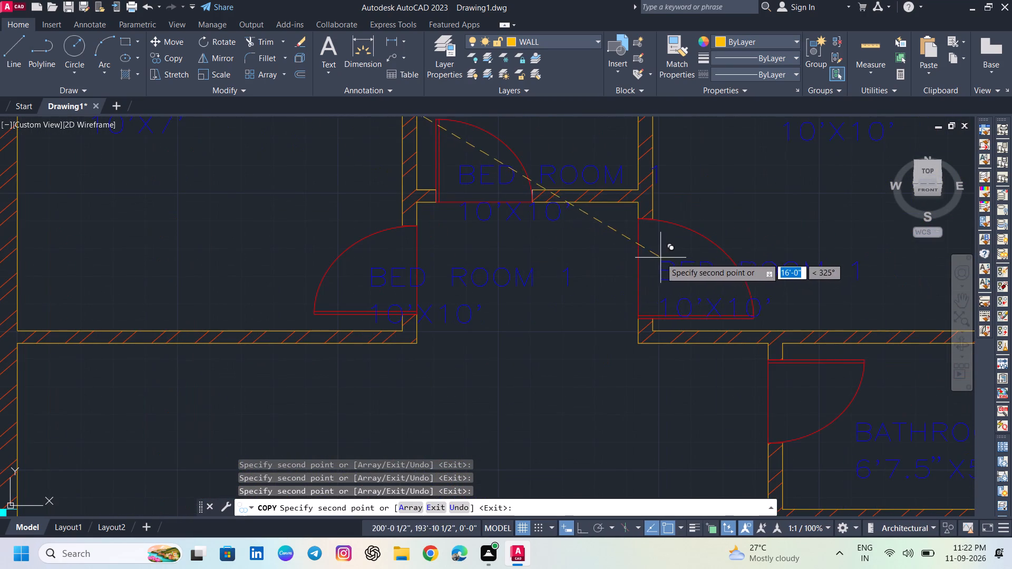
left_click(657, 254)
Place label copies inside the swings of the bathroom door and the BED ROOM 2 door.
scroll(658, 263, "down", 2)
middle_click_drag(681, 329, 619, 297)
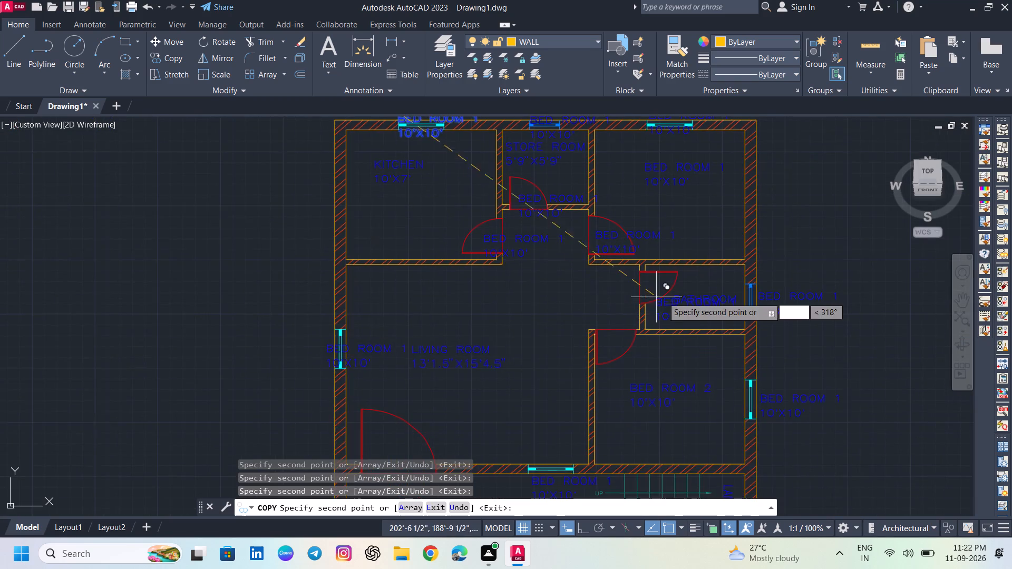
scroll(678, 297, "up", 4)
left_click(517, 216)
scroll(518, 229, "down", 2)
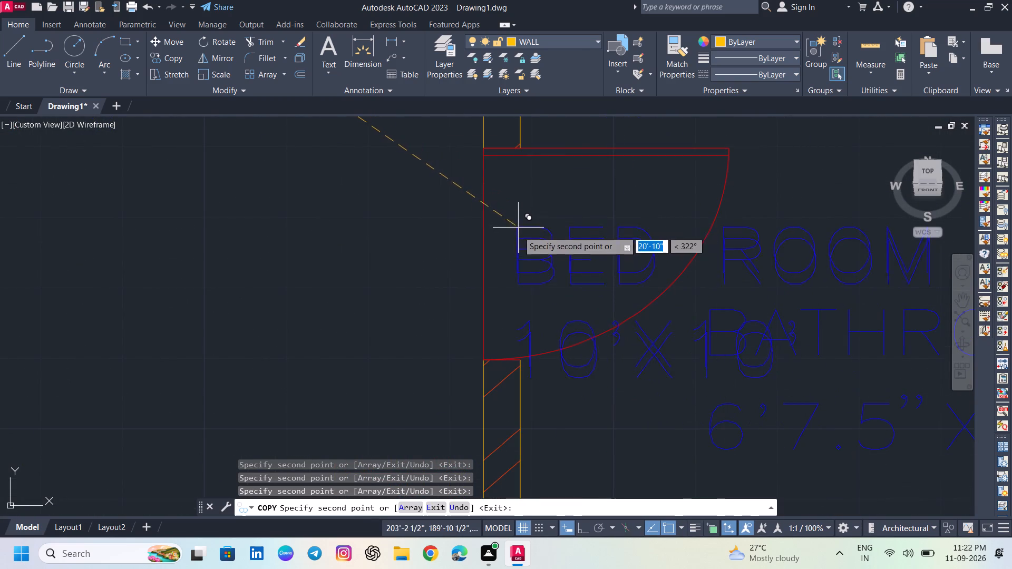
middle_click_drag(506, 328, 548, 267)
scroll(442, 321, "up", 2)
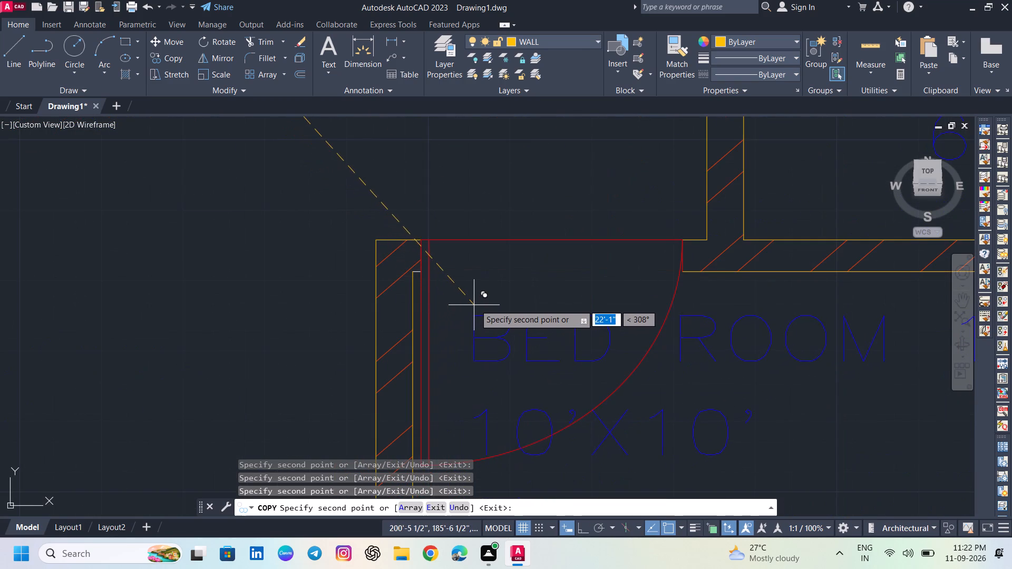
left_click(482, 303)
Place the last label copy at the main door between porch and living room, and end the multiple copy.
scroll(483, 303, "down", 3)
middle_click_drag(473, 338, 544, 278)
middle_click_drag(375, 376, 536, 278)
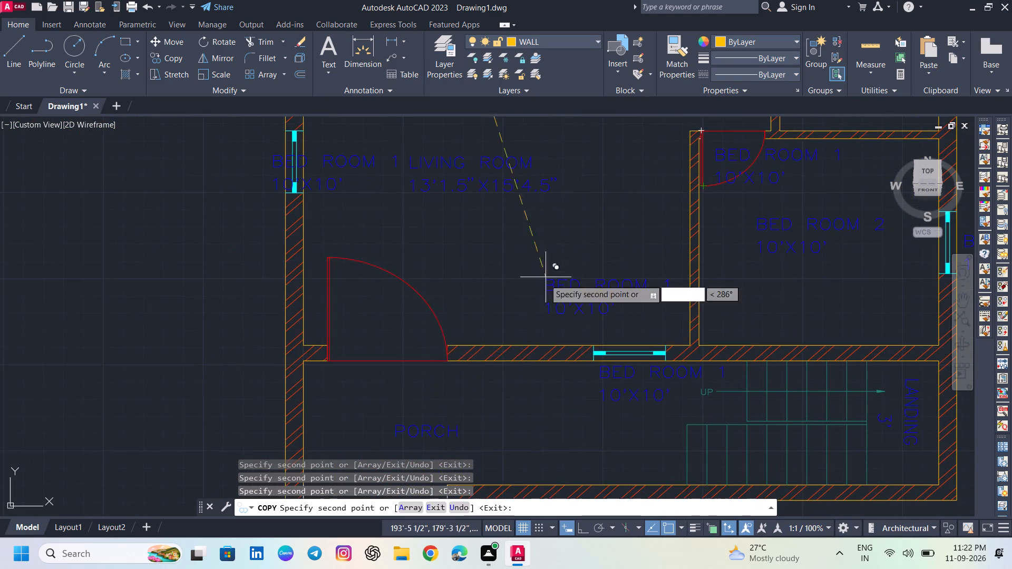
scroll(389, 335, "up", 2)
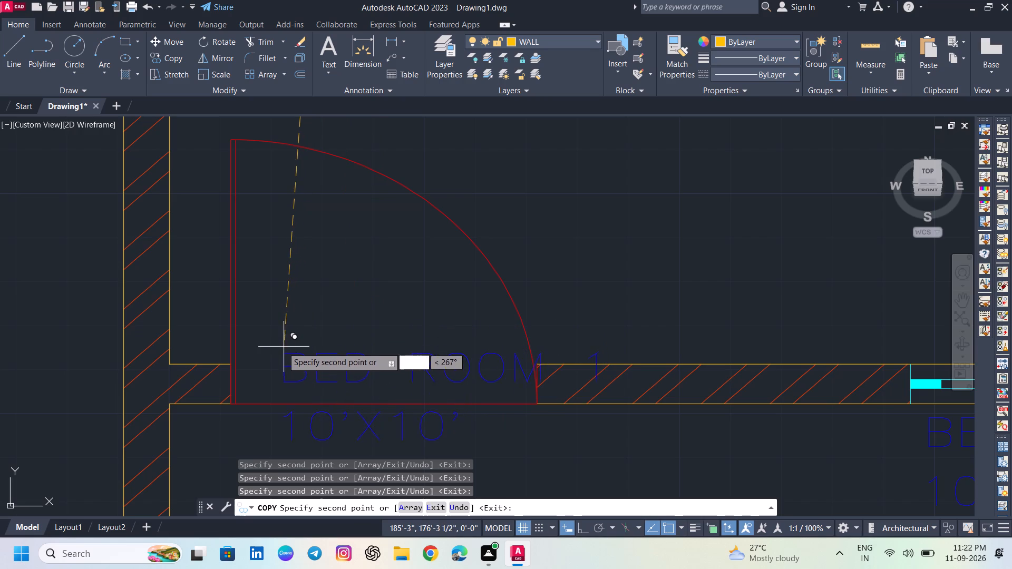
left_click(281, 350)
scroll(332, 349, "down", 3)
middle_click_drag(394, 352, 532, 368)
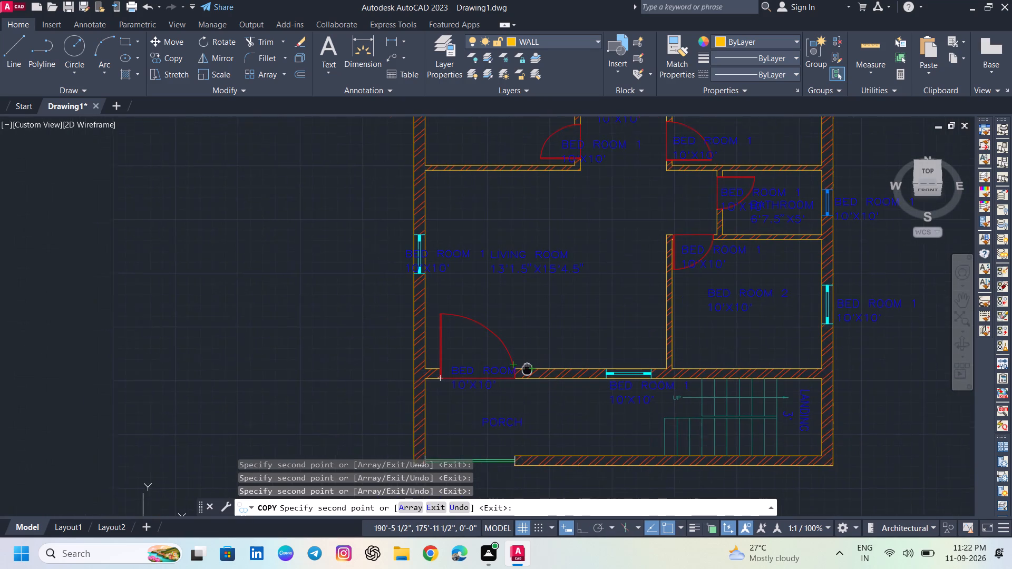
middle_click_drag(532, 368, 542, 371)
middle_click_drag(622, 362, 596, 385)
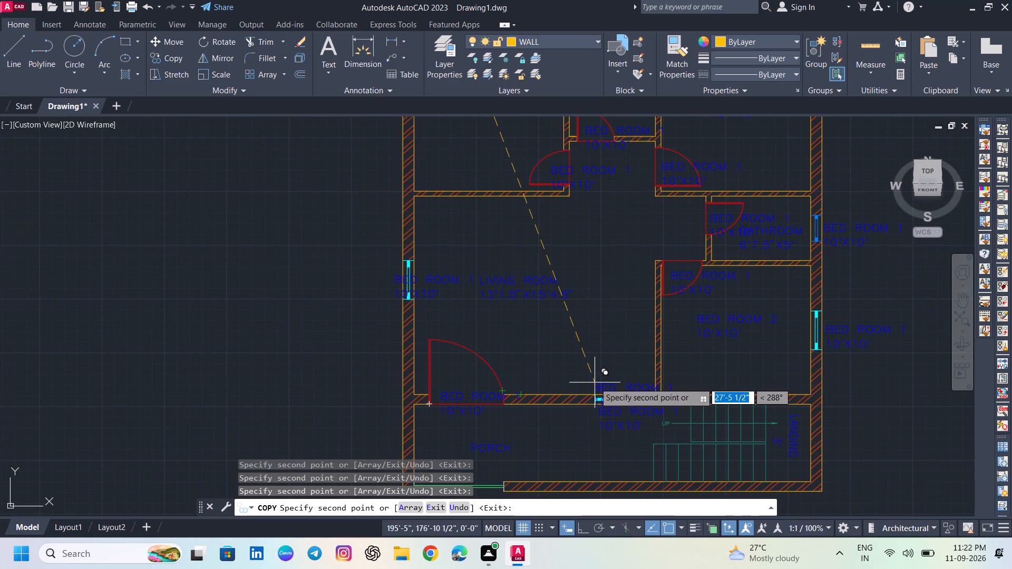
key("Escape")
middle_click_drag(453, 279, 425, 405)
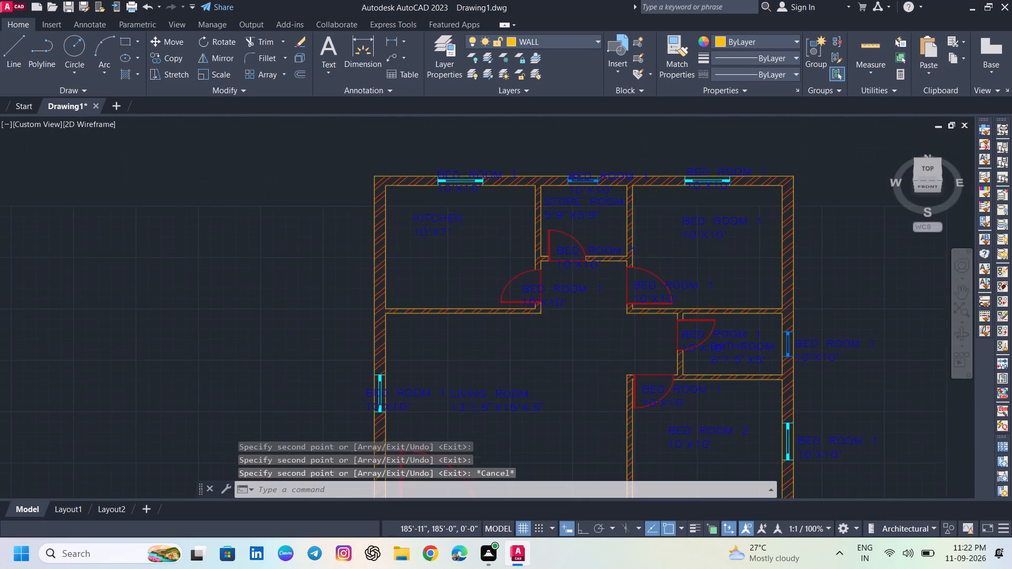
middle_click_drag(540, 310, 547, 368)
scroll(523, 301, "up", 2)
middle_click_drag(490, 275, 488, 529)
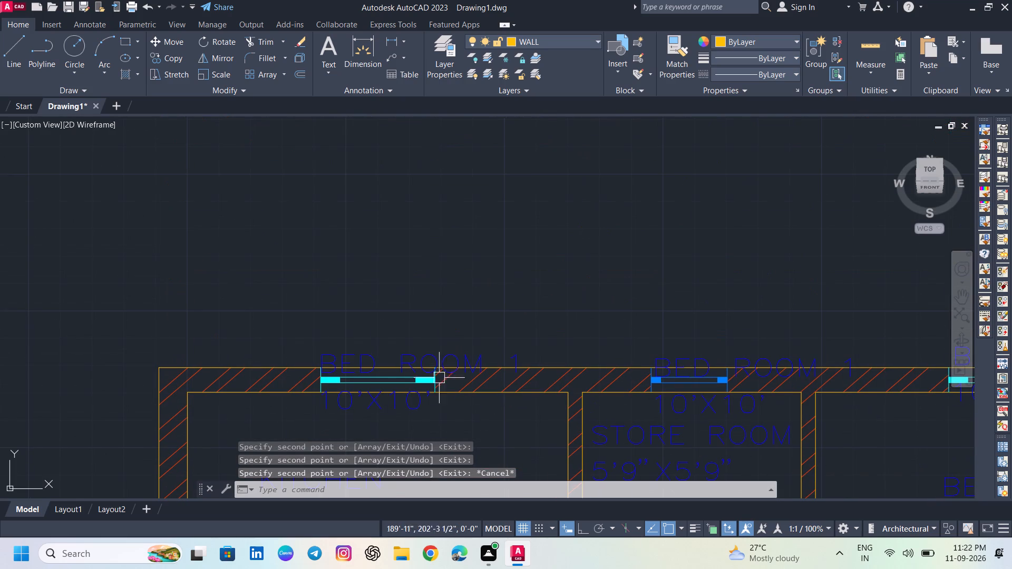
Replace the text of the label copy at the kitchen window with W.
double_click(433, 354)
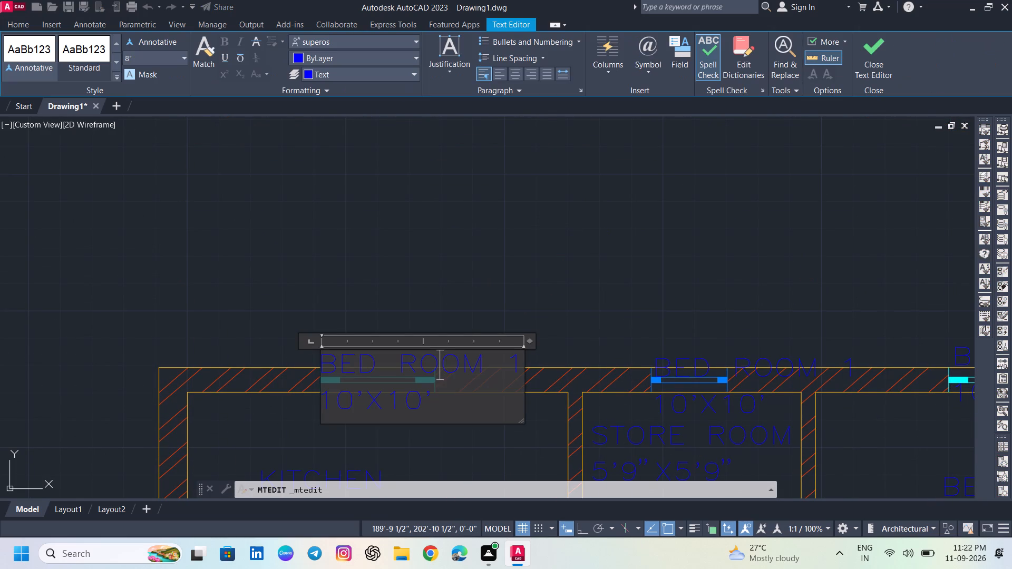
key("ctrl+a")
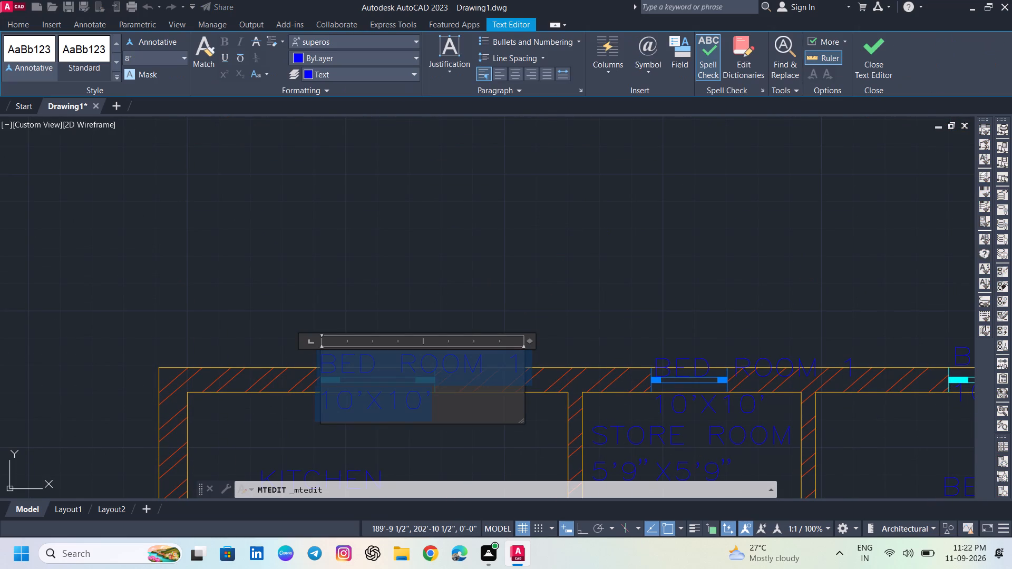
key("w")
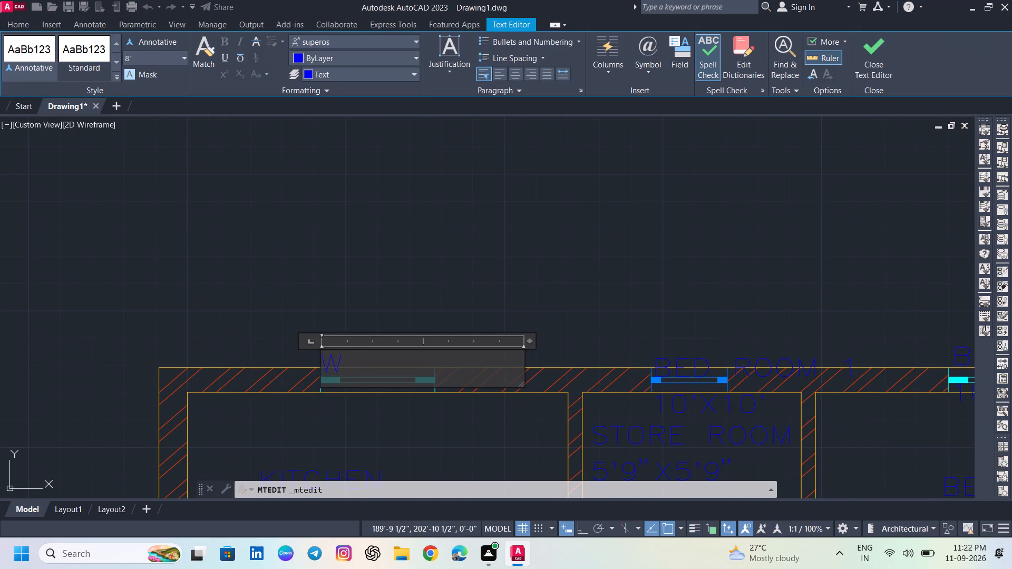
left_click(453, 319)
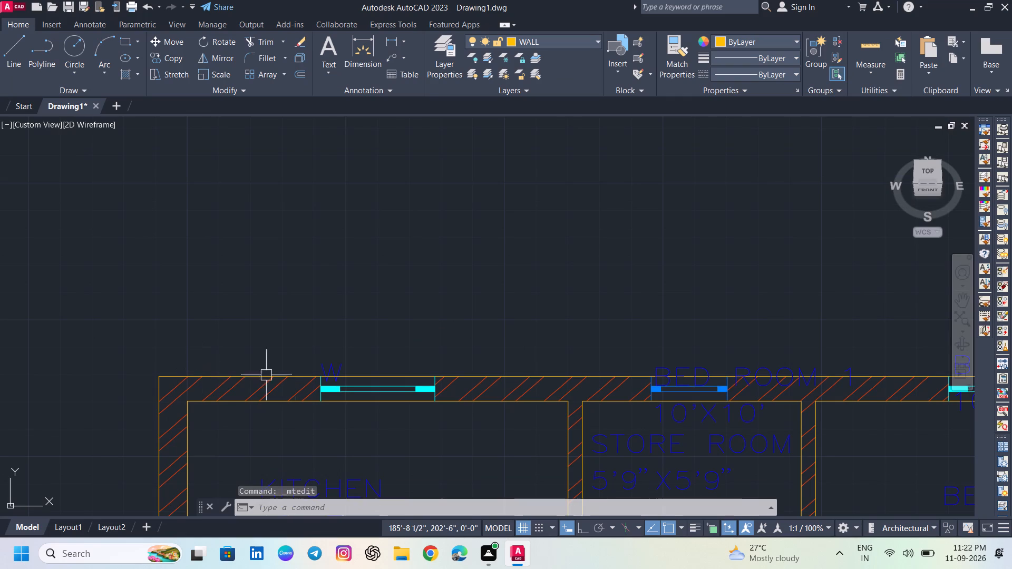
Move the kitchen window's W label just above the outer wall and narrow its text frame to fit the letter.
left_click(320, 365)
scroll(335, 367, "up", 2)
left_click(301, 351)
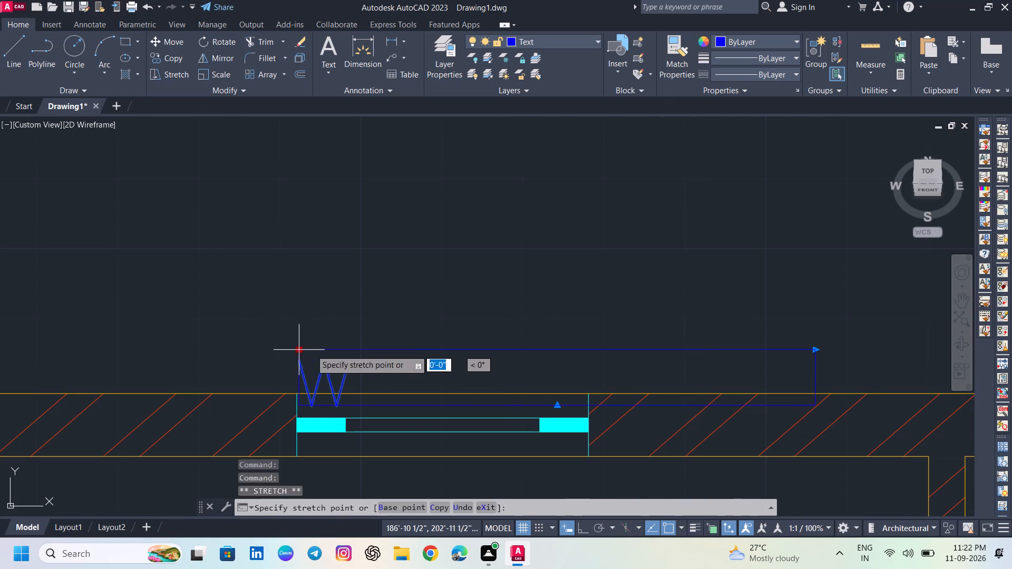
left_click(361, 331)
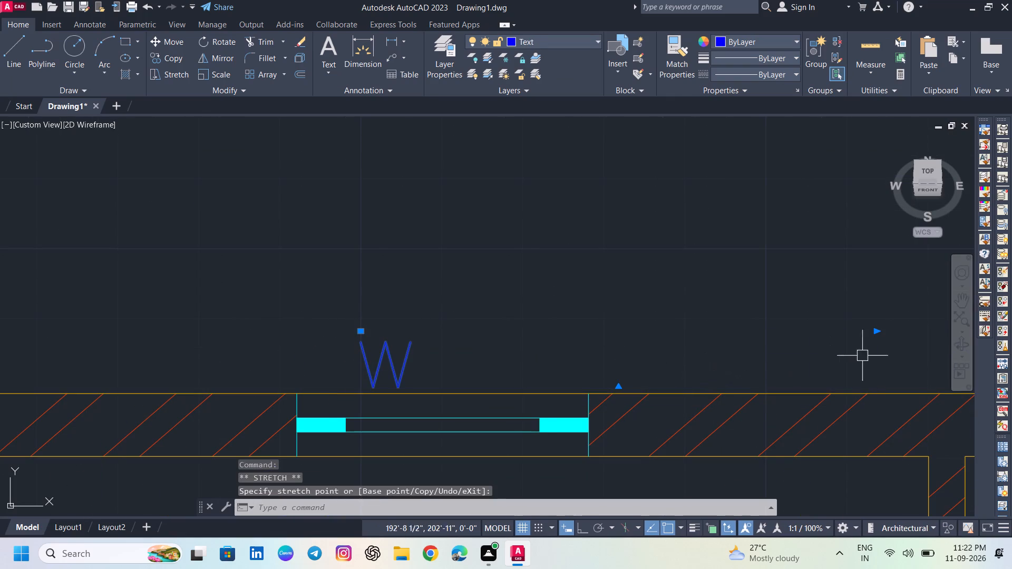
left_click(875, 331)
left_click(429, 343)
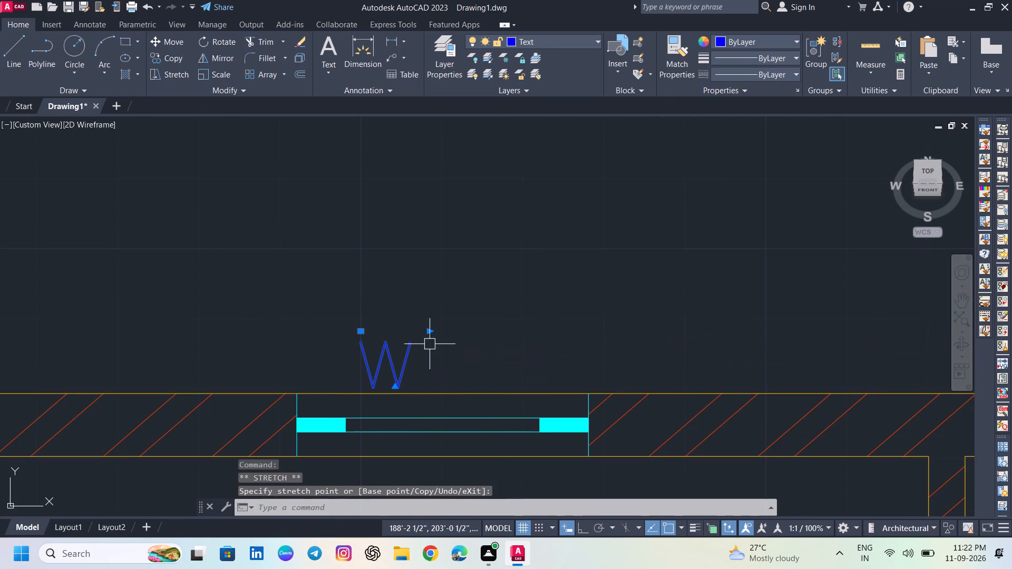
key("Escape")
Raise the label copy at the store room window above the outer wall and replace its text with W.
scroll(459, 385, "down", 2)
middle_click_drag(520, 406, 433, 372)
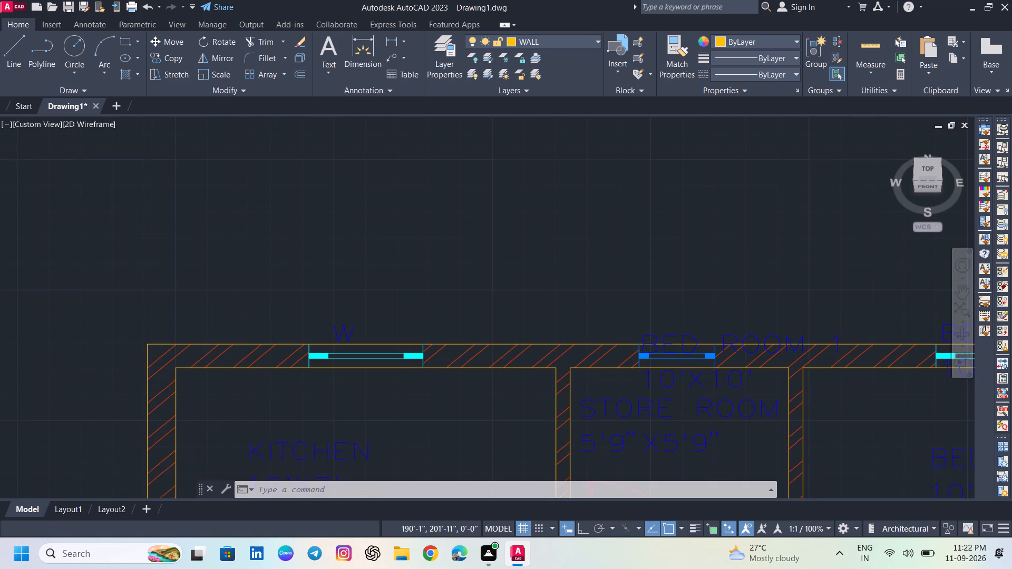
middle_click_drag(647, 370, 559, 362)
scroll(617, 337, "up", 2)
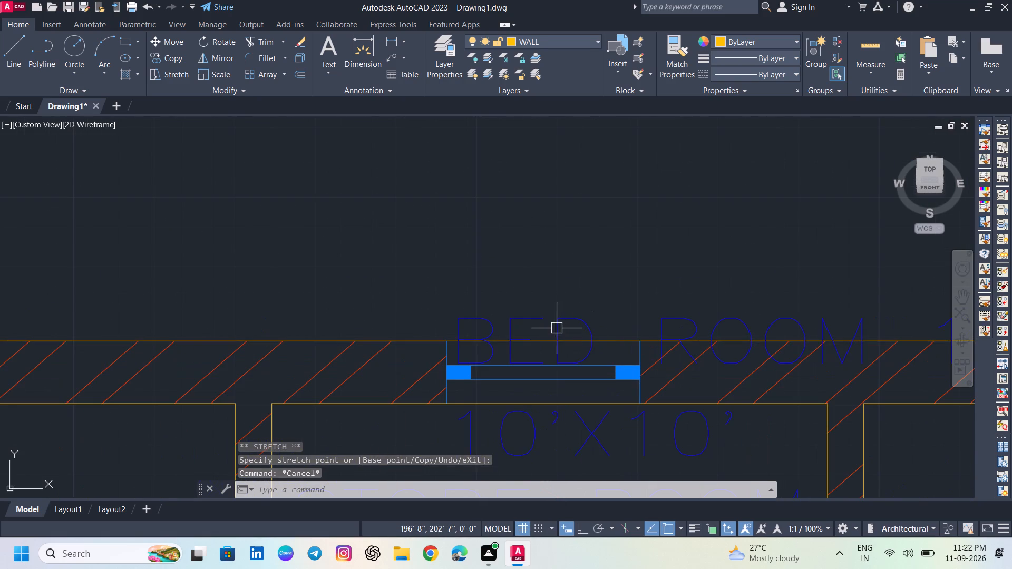
left_click(557, 328)
left_click(455, 307)
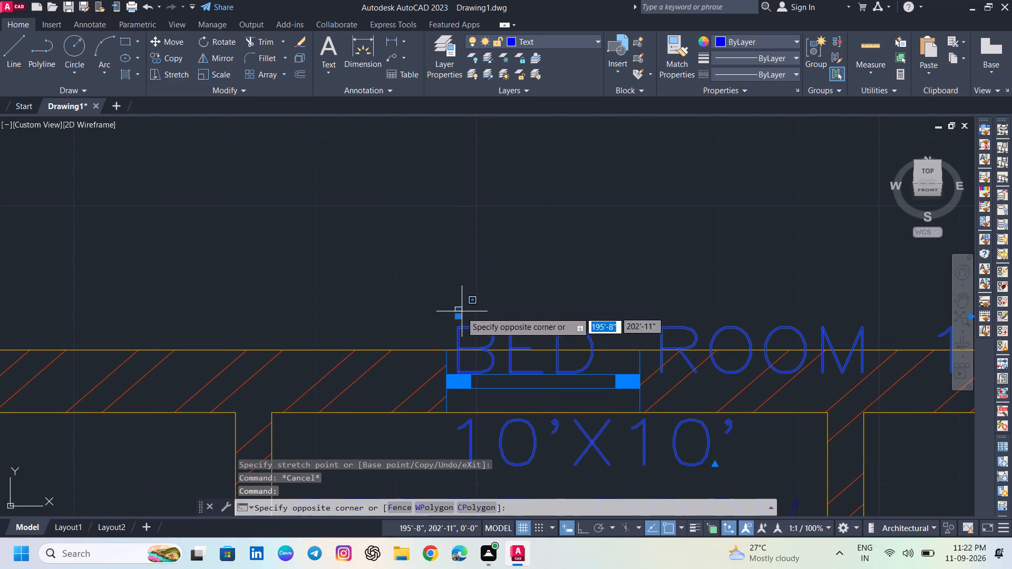
double_click(459, 315)
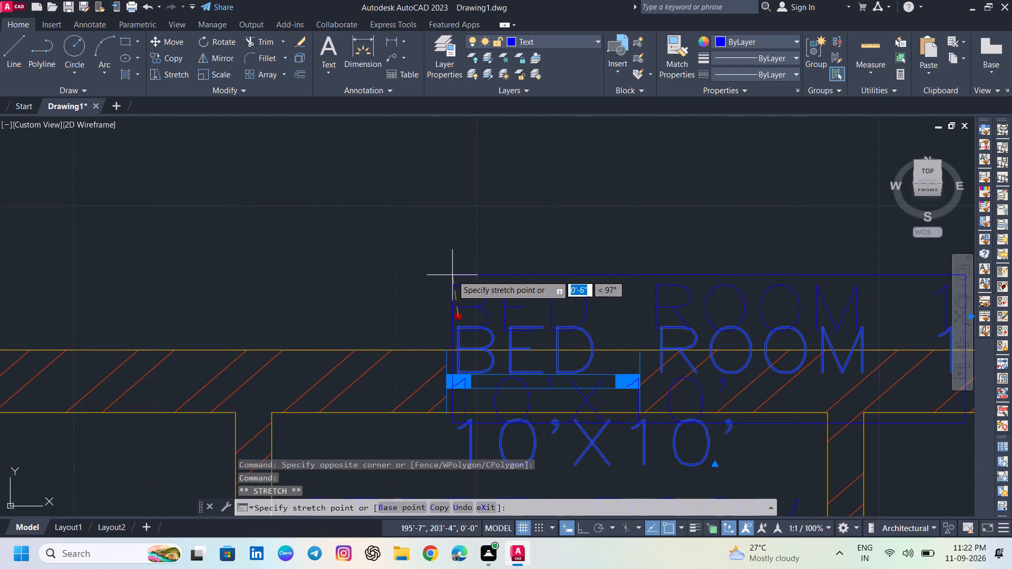
left_click(452, 276)
double_click(474, 304)
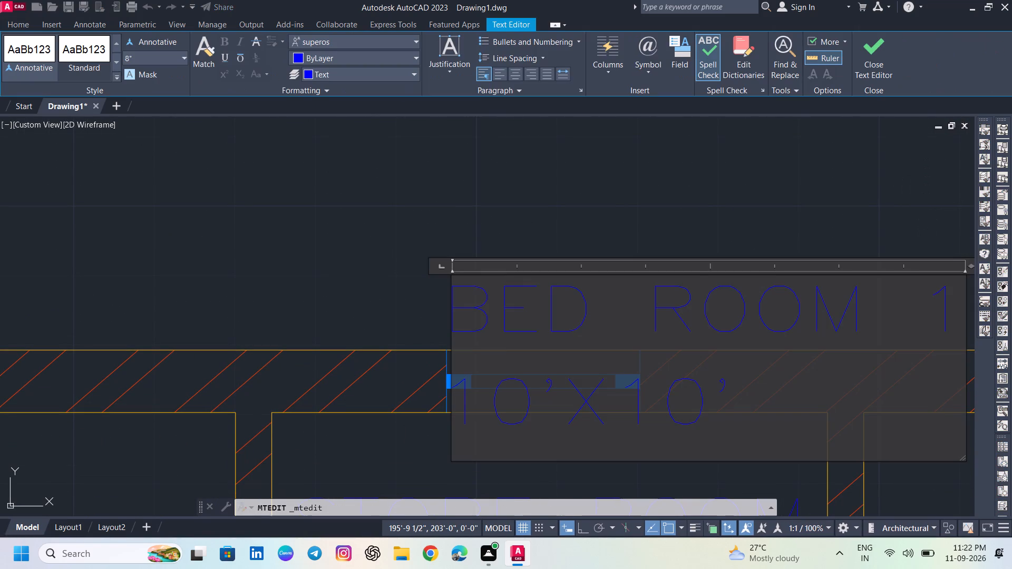
key("ctrl+a")
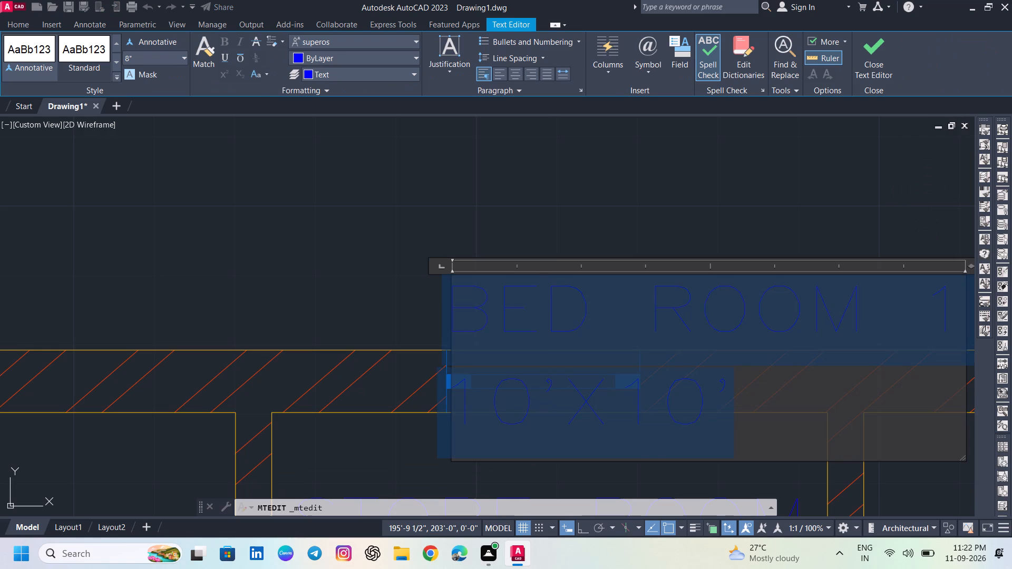
key("w")
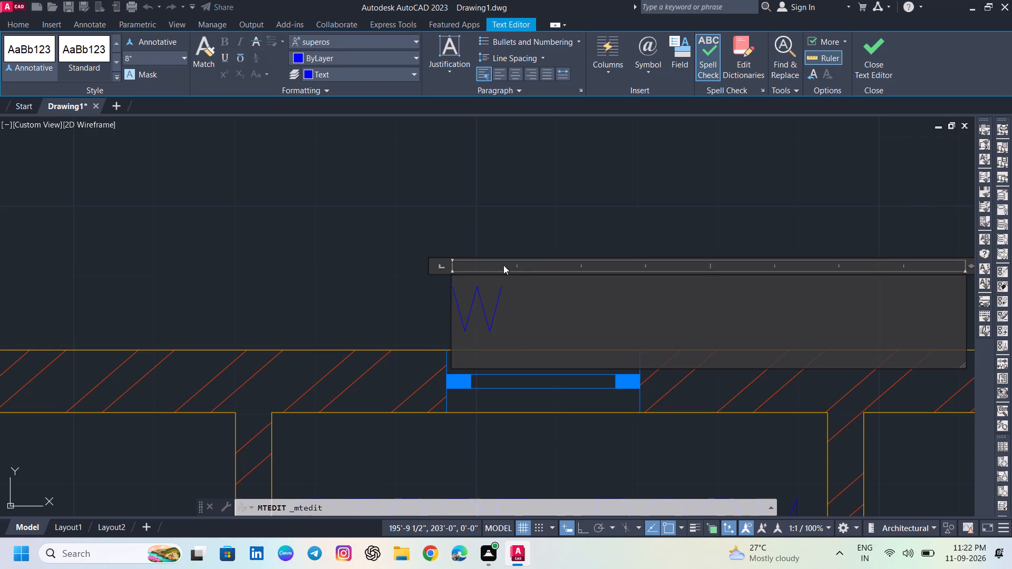
left_click(862, 58)
Shift the store room window's W label sideways so it sits centred above the window.
scroll(658, 231, "down", 3)
middle_click_drag(636, 260, 544, 274)
scroll(529, 274, "up", 2)
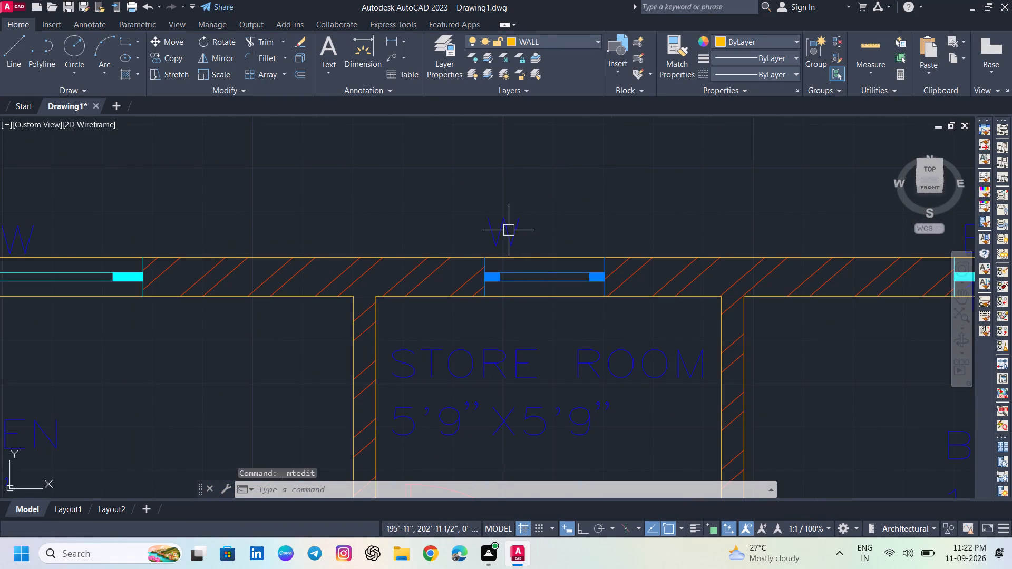
left_click(509, 230)
left_click(486, 210)
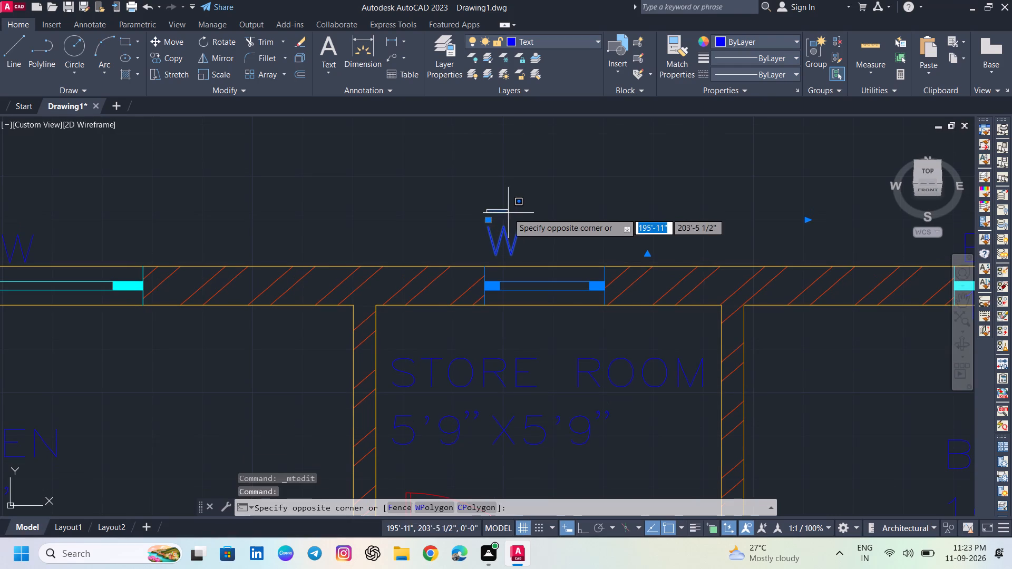
left_click(512, 219)
left_click(489, 219)
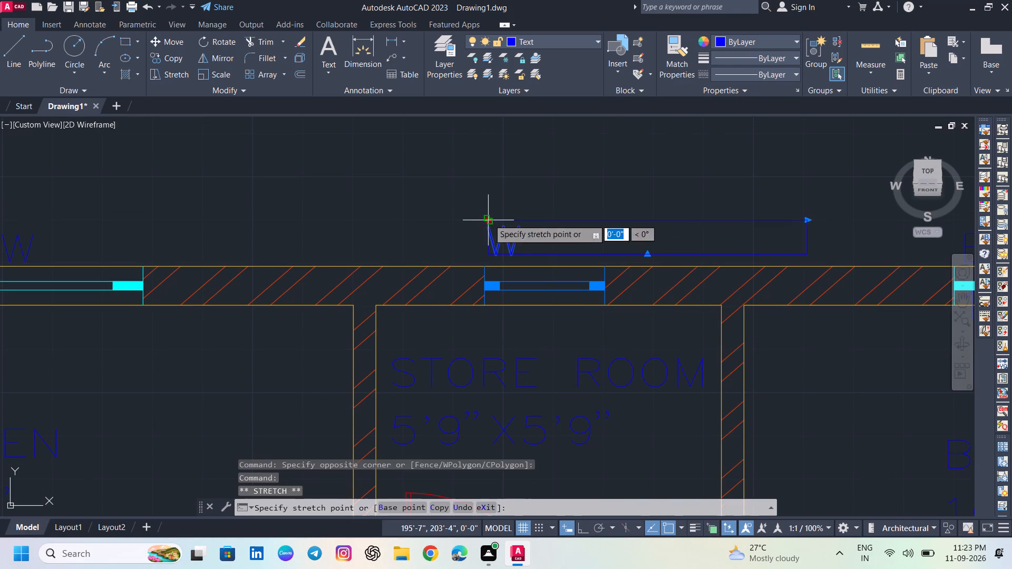
left_click(512, 219)
key("Escape")
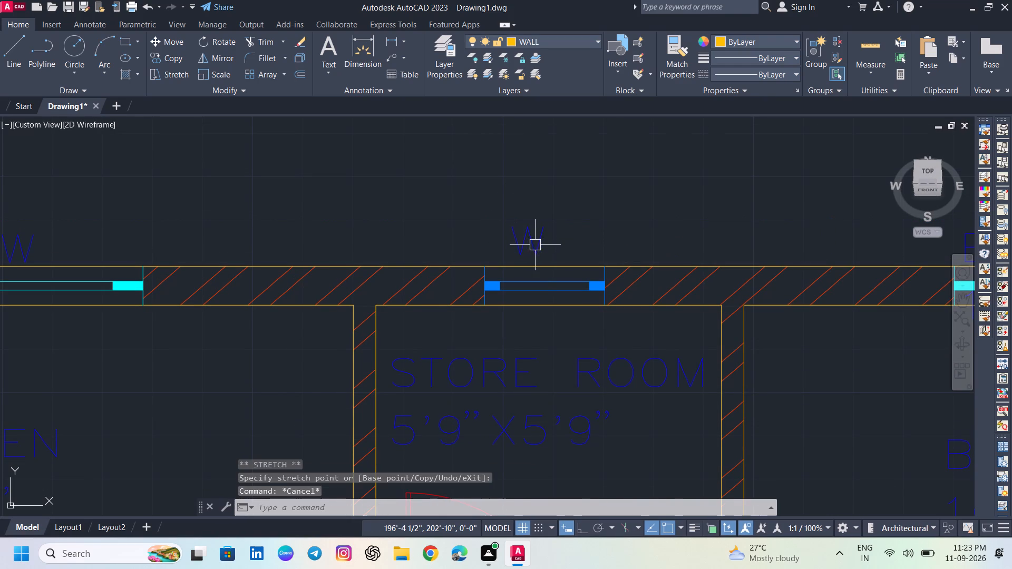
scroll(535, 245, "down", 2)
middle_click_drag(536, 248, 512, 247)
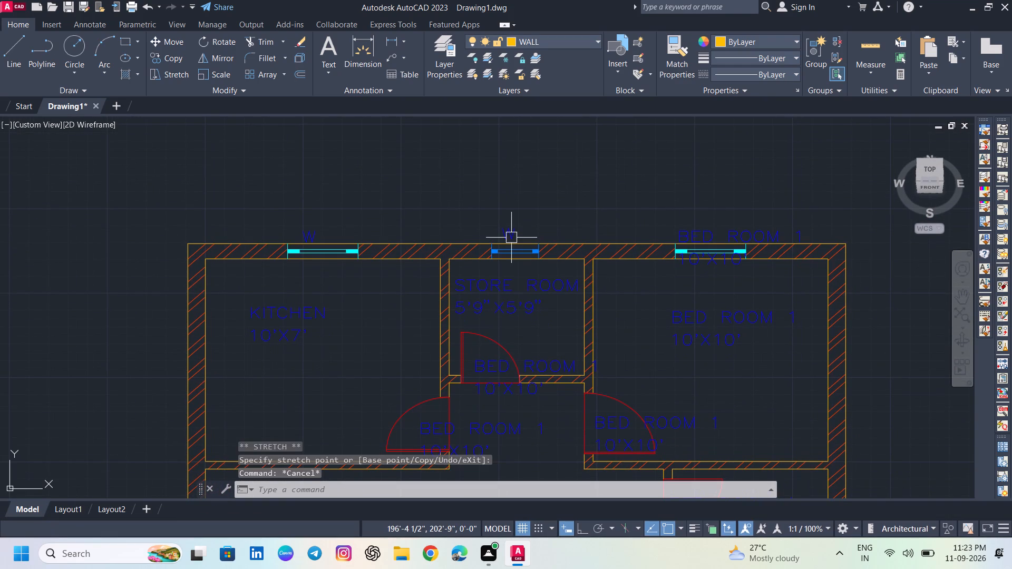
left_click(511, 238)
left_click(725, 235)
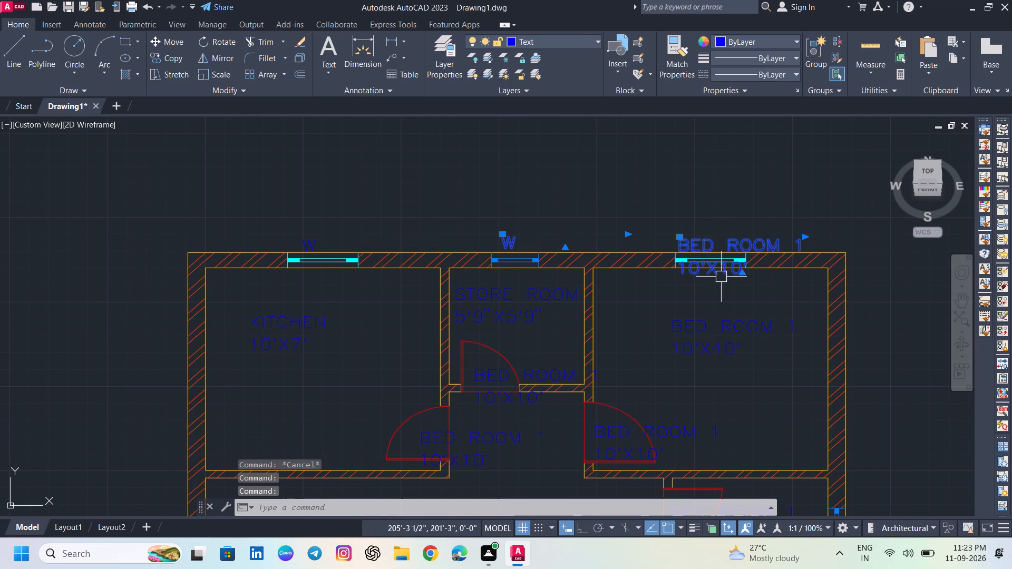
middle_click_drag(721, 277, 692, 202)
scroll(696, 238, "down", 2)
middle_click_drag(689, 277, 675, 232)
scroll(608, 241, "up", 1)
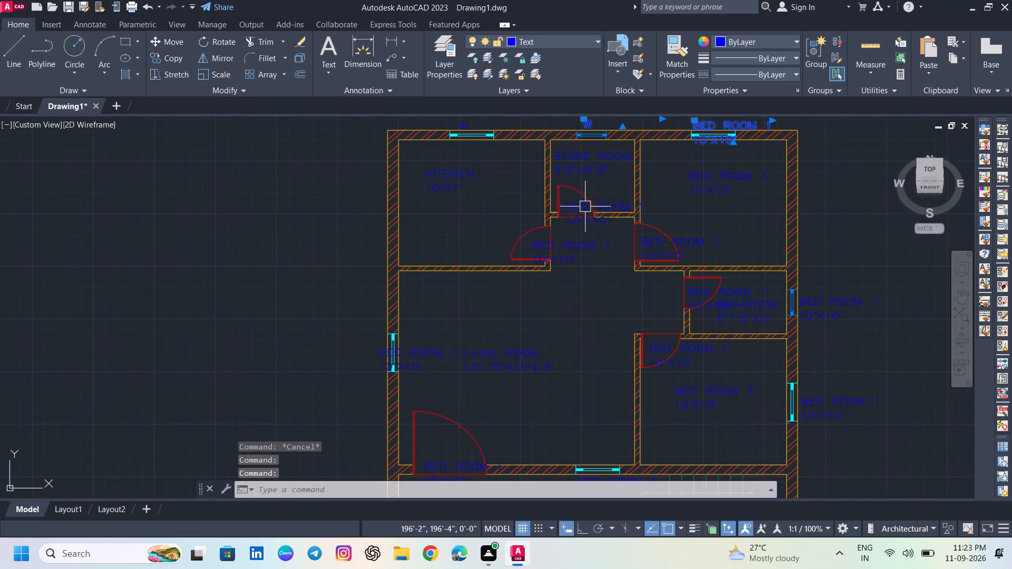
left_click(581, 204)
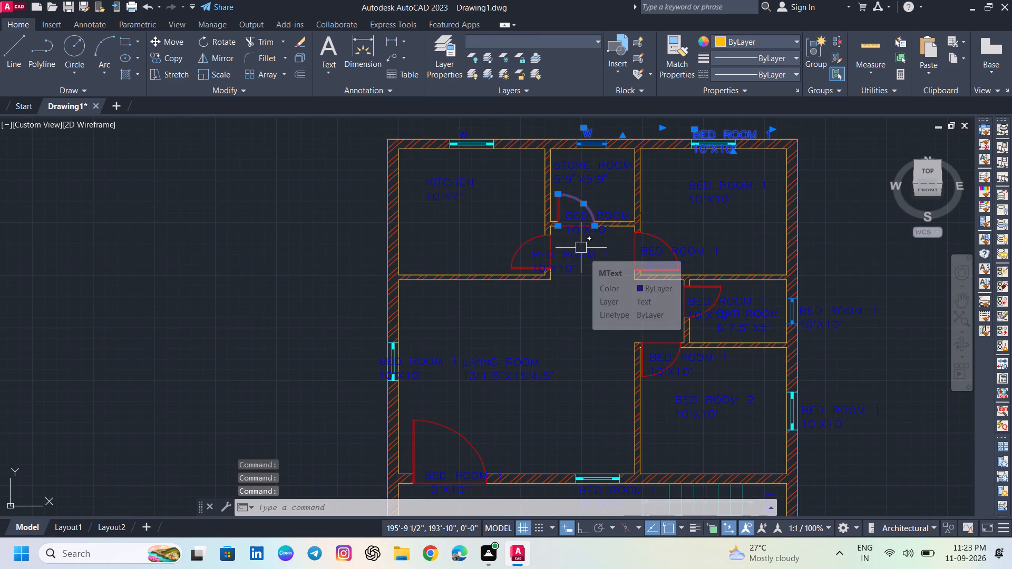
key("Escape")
Erase the nine BED ROOM 1 label copies at the other doors and windows, except at the BED ROOM 2 door and BED ROOM 1 window.
scroll(579, 229, "up", 2)
left_click(579, 188)
left_click(566, 297)
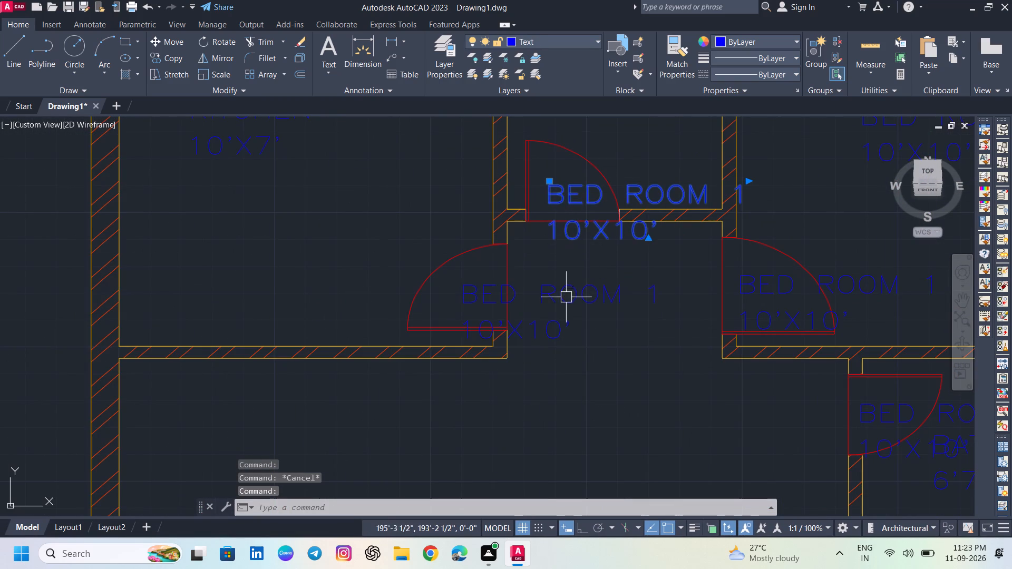
left_click(755, 295)
scroll(756, 301, "down", 2)
middle_click_drag(758, 332, 655, 246)
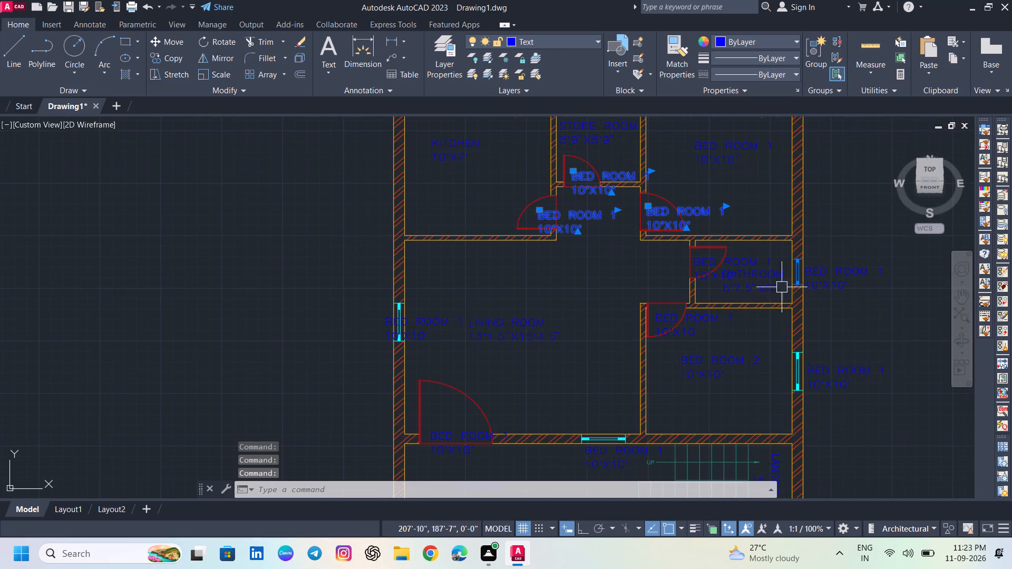
scroll(781, 284, "up", 2)
left_click(586, 227)
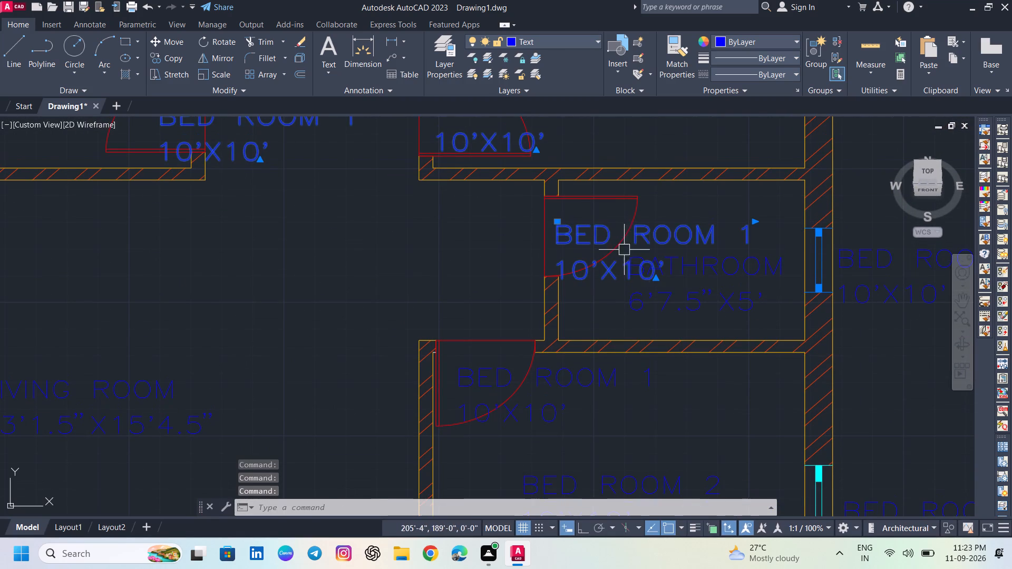
left_click(864, 267)
scroll(861, 285, "down", 2)
middle_click_drag(852, 327, 801, 287)
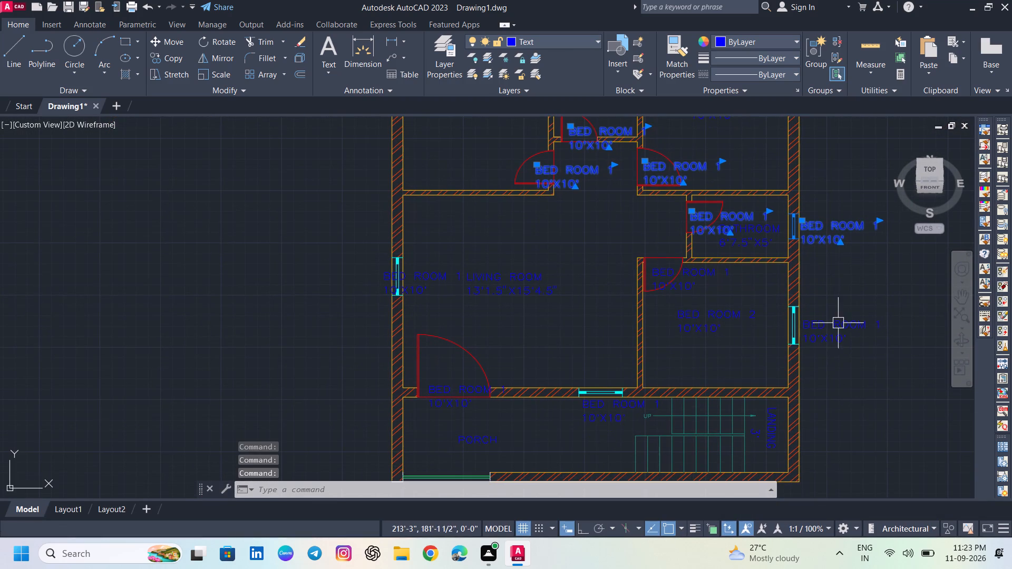
left_click(839, 330)
left_click(412, 281)
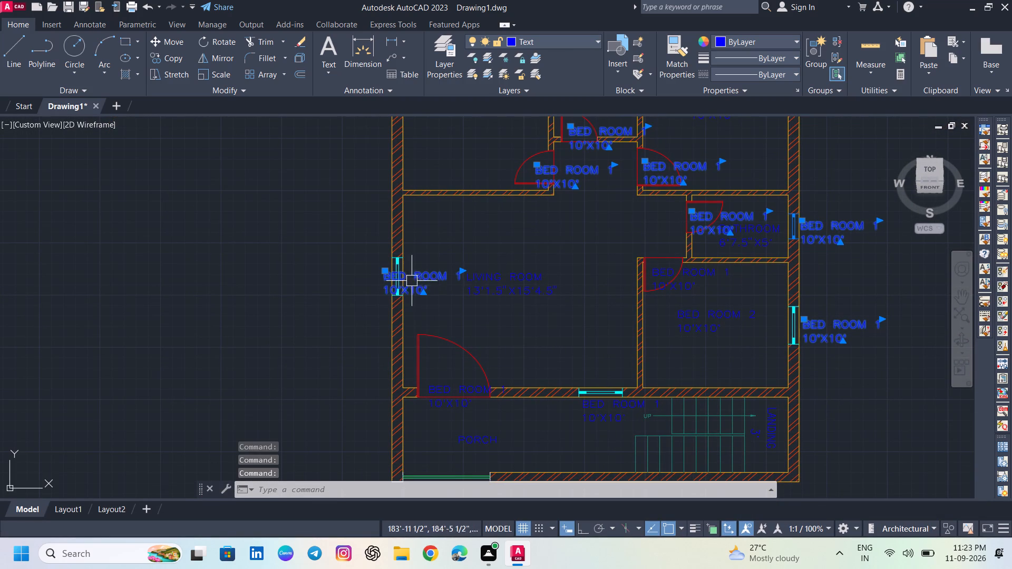
left_click(453, 390)
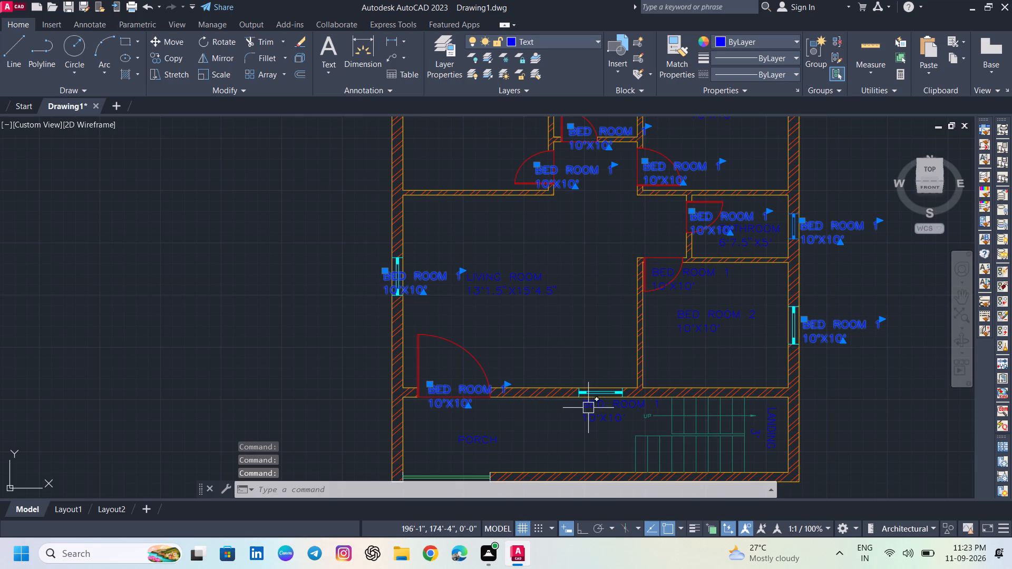
left_click(588, 408)
key("Delete")
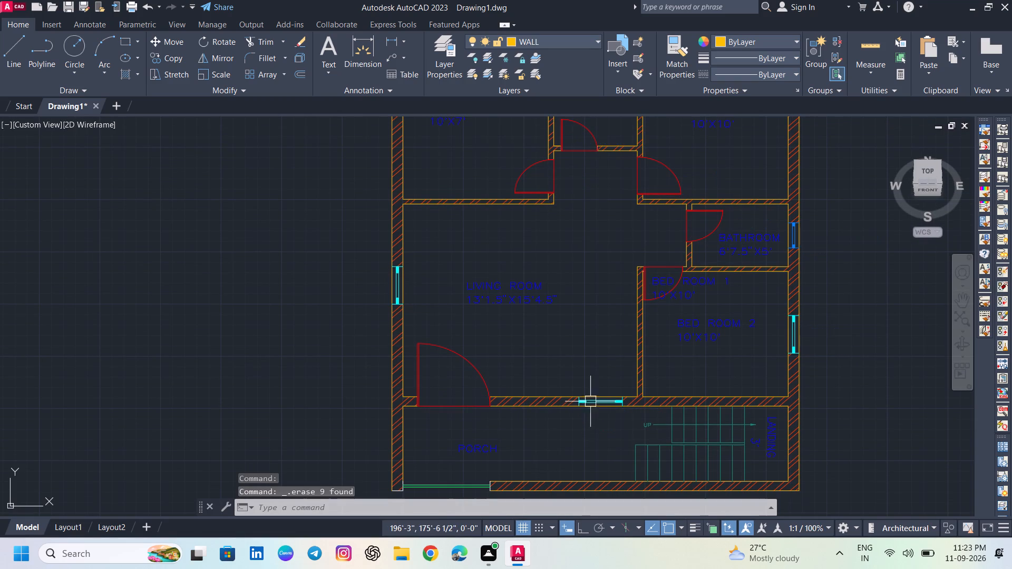
Erase the leftover BED ROOM 1 label copies at the BED ROOM 2 door and above the BED ROOM 1 window.
scroll(590, 377, "down", 1)
middle_click_drag(591, 375, 599, 423)
scroll(636, 377, "up", 2)
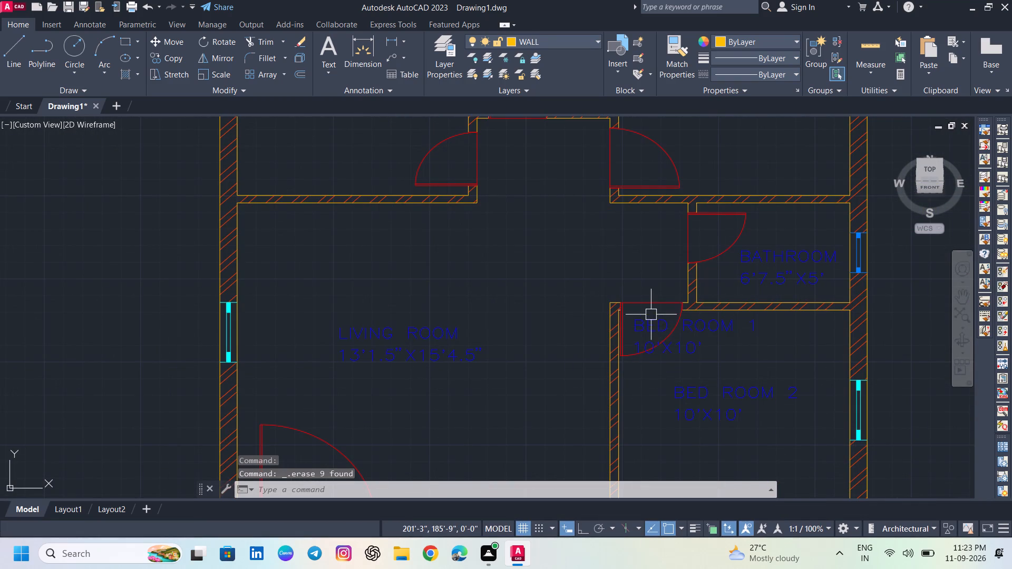
left_click(648, 324)
key("Delete")
scroll(649, 329, "down", 1)
middle_click_drag(641, 331, 645, 391)
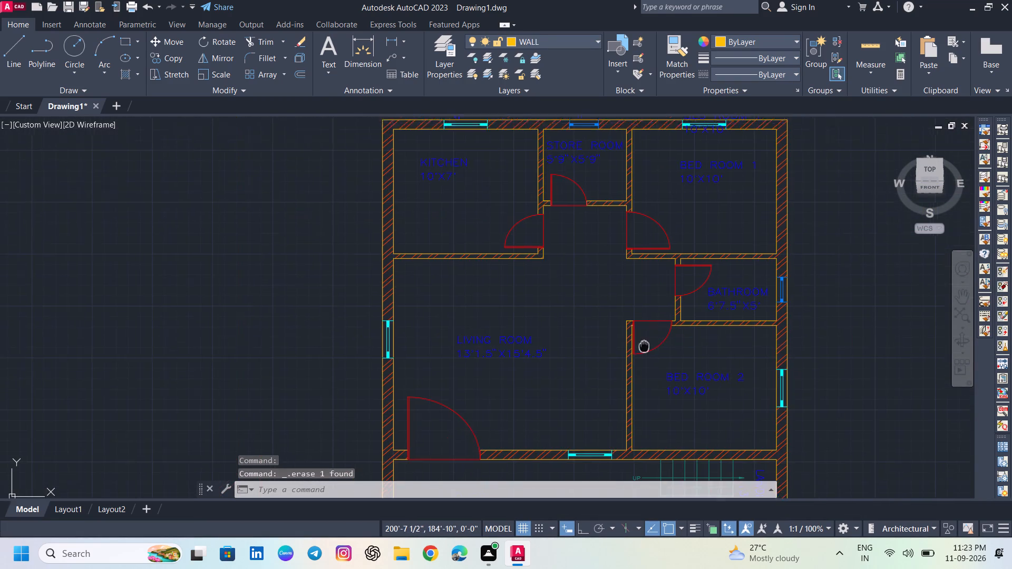
middle_click_drag(645, 391, 636, 480)
middle_click_drag(648, 289, 653, 346)
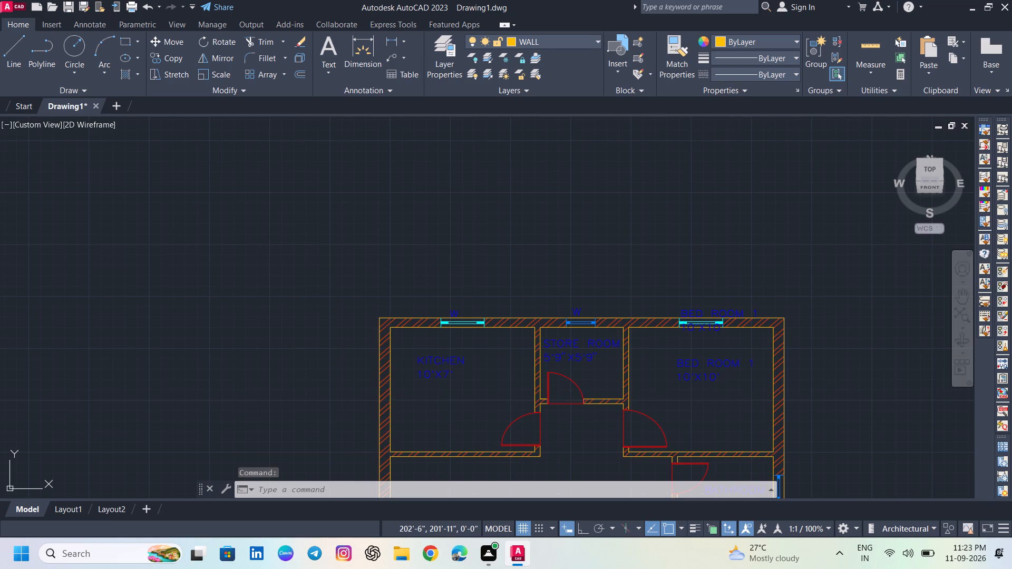
left_click(719, 309)
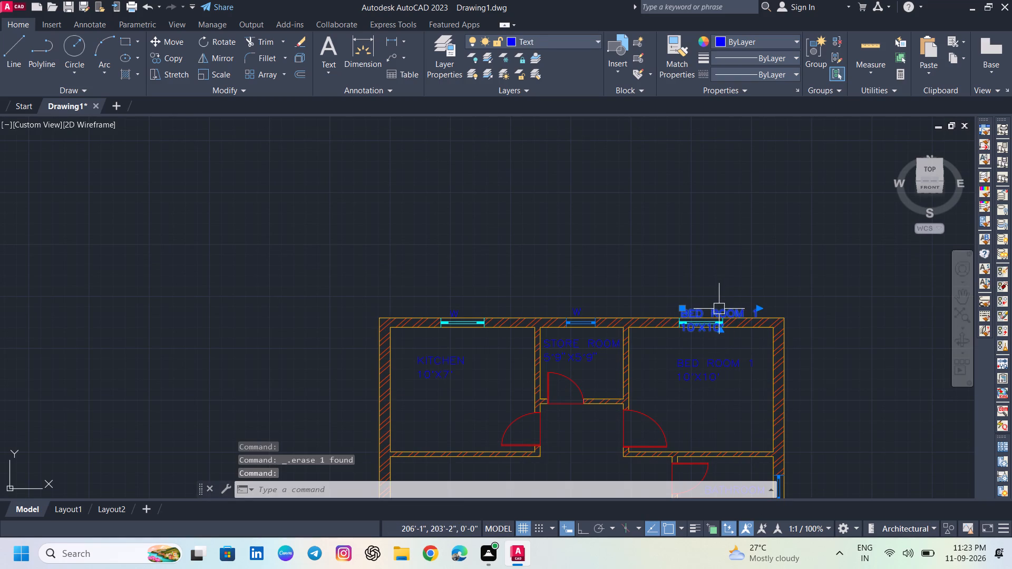
key("Delete")
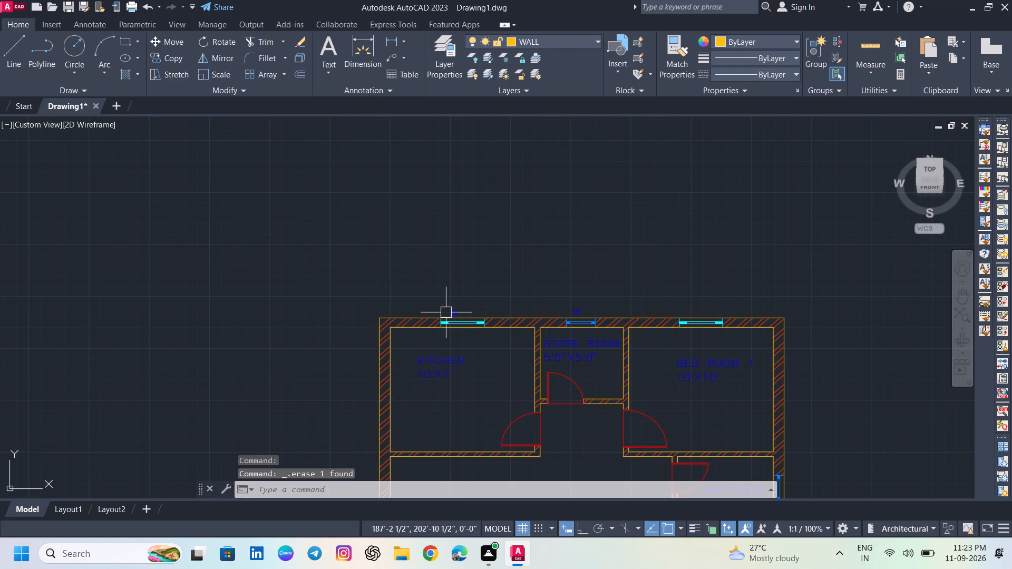
Shift the W label above the kitchen window sideways by about 4 1/2" toward the middle of the window.
scroll(466, 312, "up", 2)
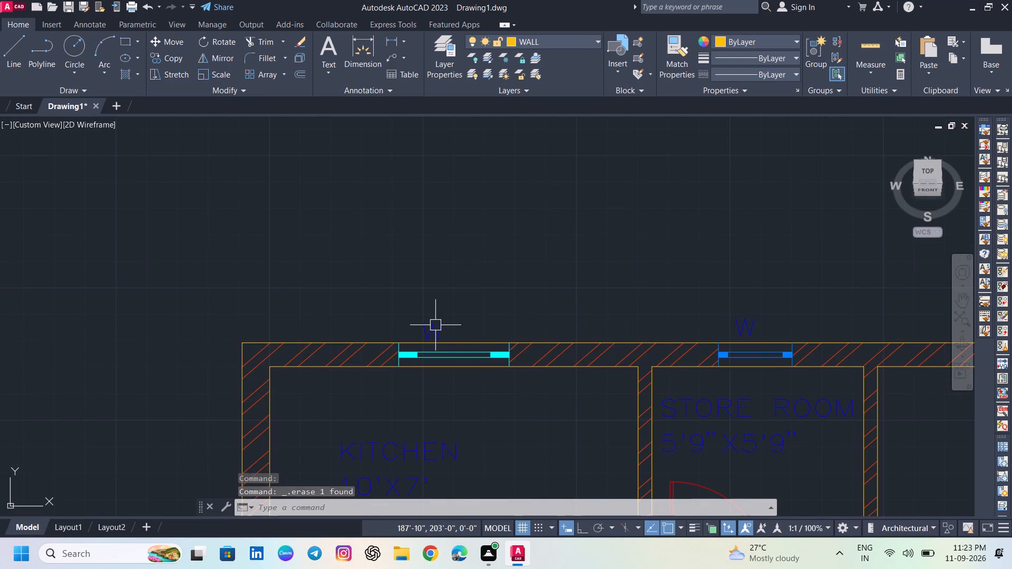
scroll(435, 326, "up", 1)
left_click(435, 332)
left_click(417, 316)
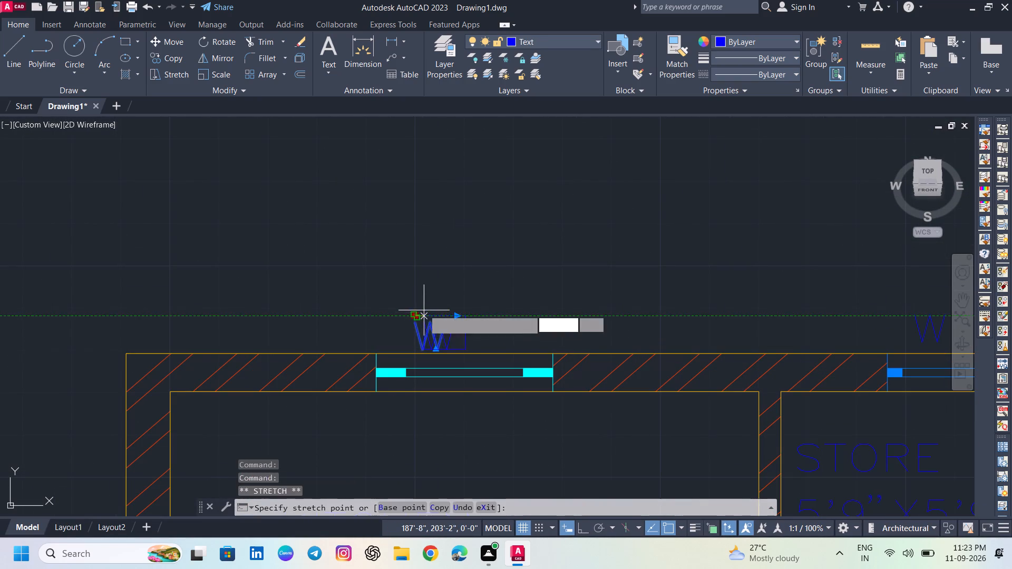
scroll(425, 308, "up", 1)
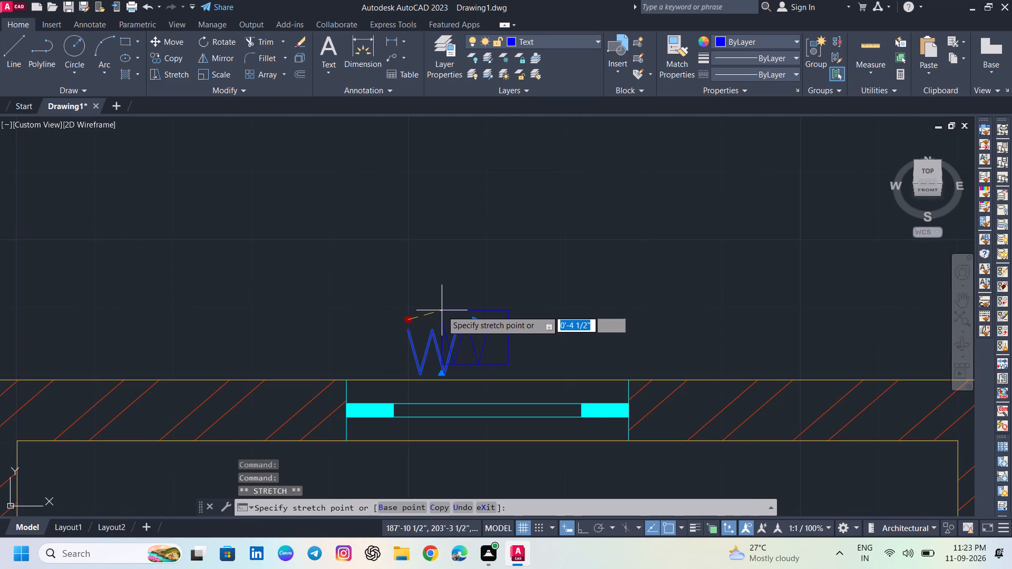
left_click(442, 310)
key("Escape")
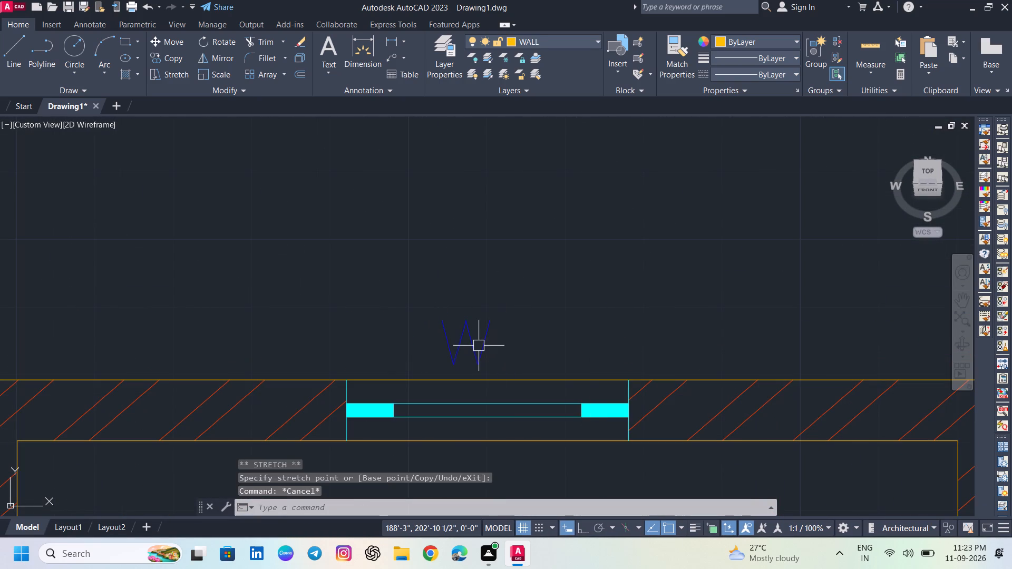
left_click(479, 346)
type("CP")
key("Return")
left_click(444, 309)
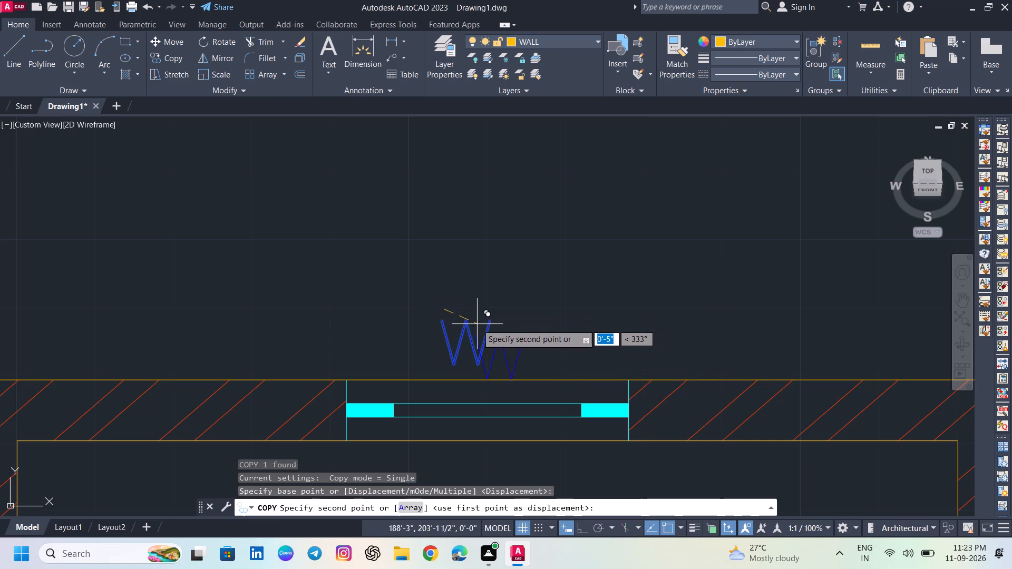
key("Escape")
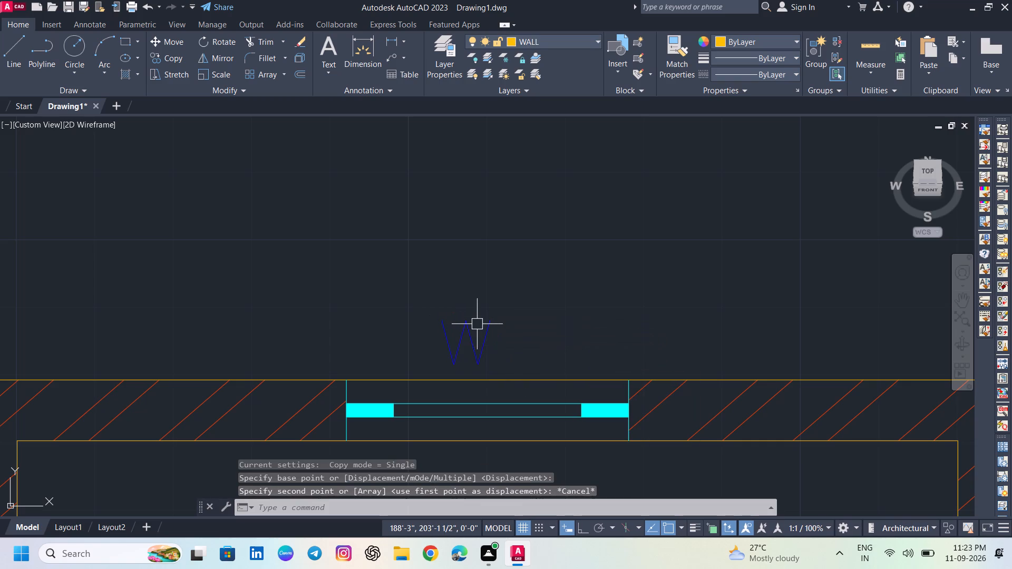
Start a multiple copy of the kitchen window's W label and place a copy above the BED ROOM 1 window.
left_click(465, 334)
type("CP")
key("Return")
key("m")
key("Return")
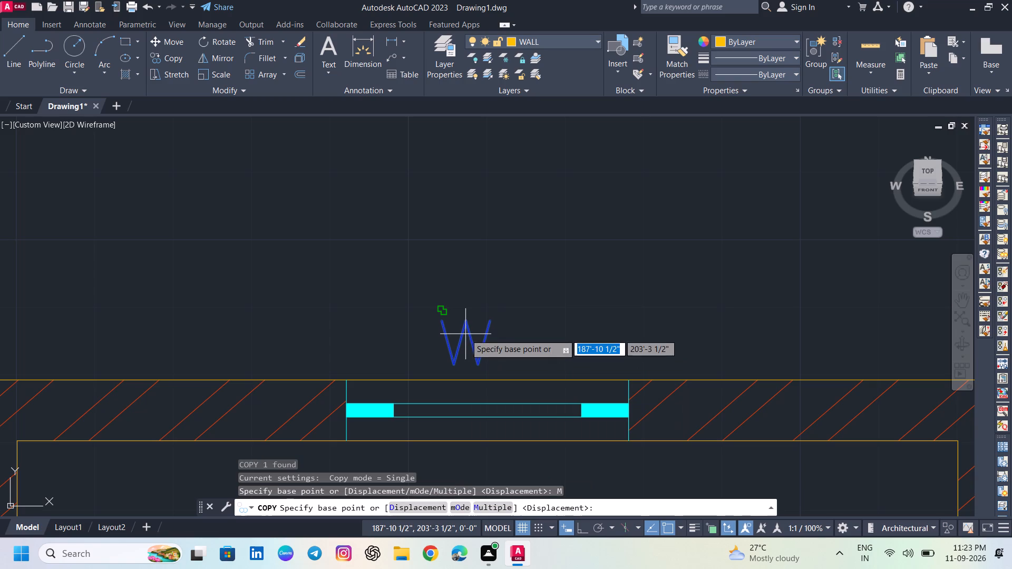
left_click(438, 312)
scroll(472, 319, "down", 4)
middle_click_drag(605, 317, 488, 300)
scroll(599, 300, "up", 2)
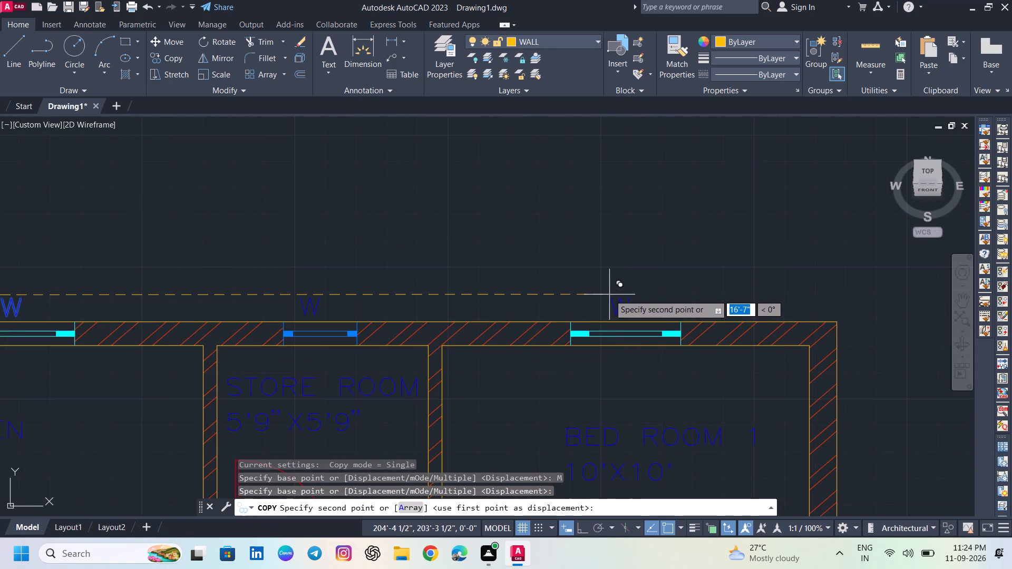
left_click(609, 295)
Place W label copies outside the outer wall beside the BATHROOM window and the BED ROOM 2 window.
scroll(630, 319, "down", 2)
middle_click_drag(653, 358, 534, 277)
middle_click_drag(676, 397, 630, 307)
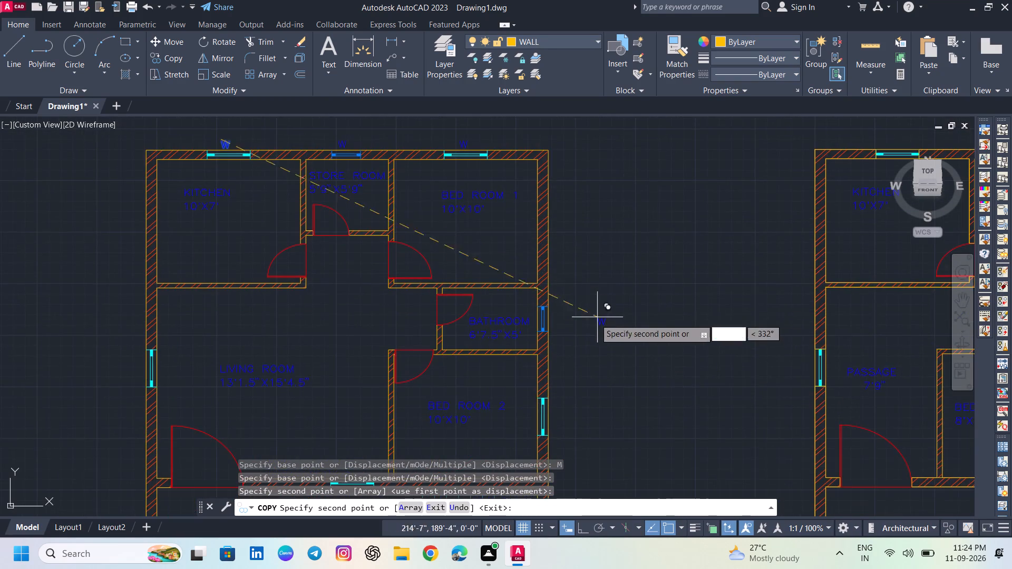
scroll(568, 330, "up", 3)
left_click(523, 288)
scroll(526, 302, "down", 2)
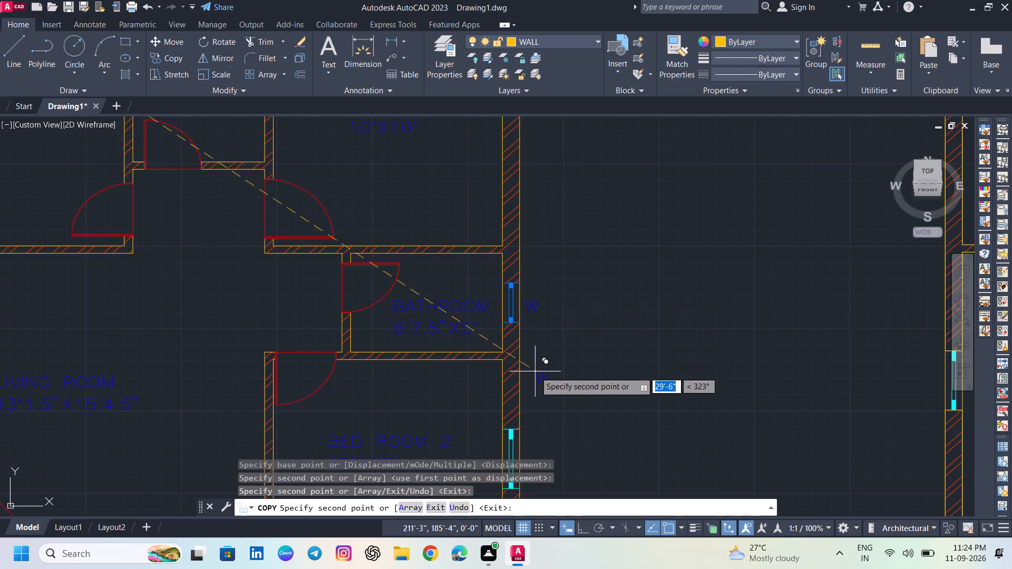
middle_click_drag(535, 371, 530, 257)
middle_click_drag(539, 341, 544, 296)
scroll(536, 296, "up", 1)
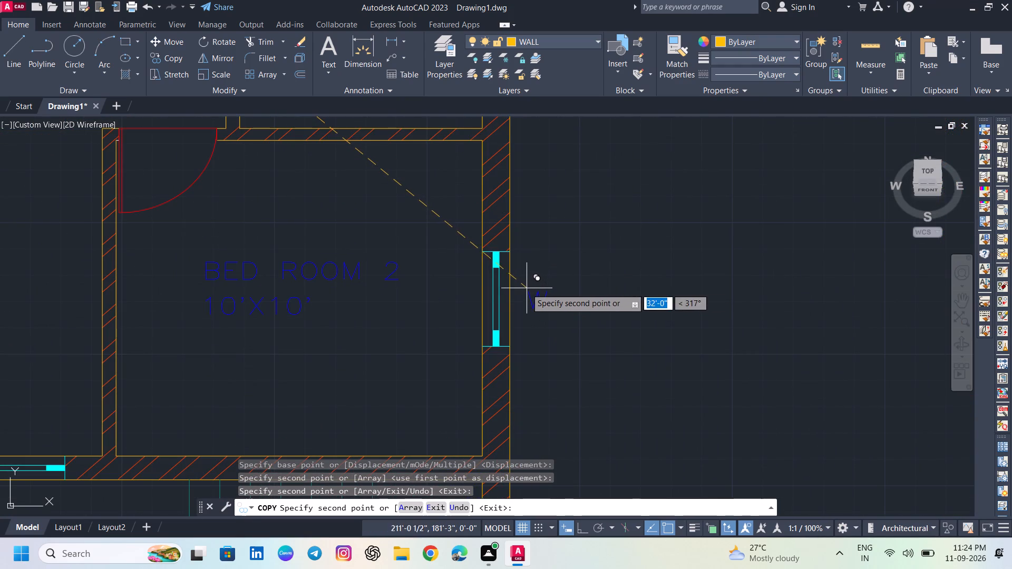
left_click(525, 288)
Place W label copies at the living room's two windows, below the porch-side one and outside the side-wall one.
scroll(517, 306, "down", 1)
middle_click_drag(479, 337, 641, 287)
scroll(307, 388, "up", 2)
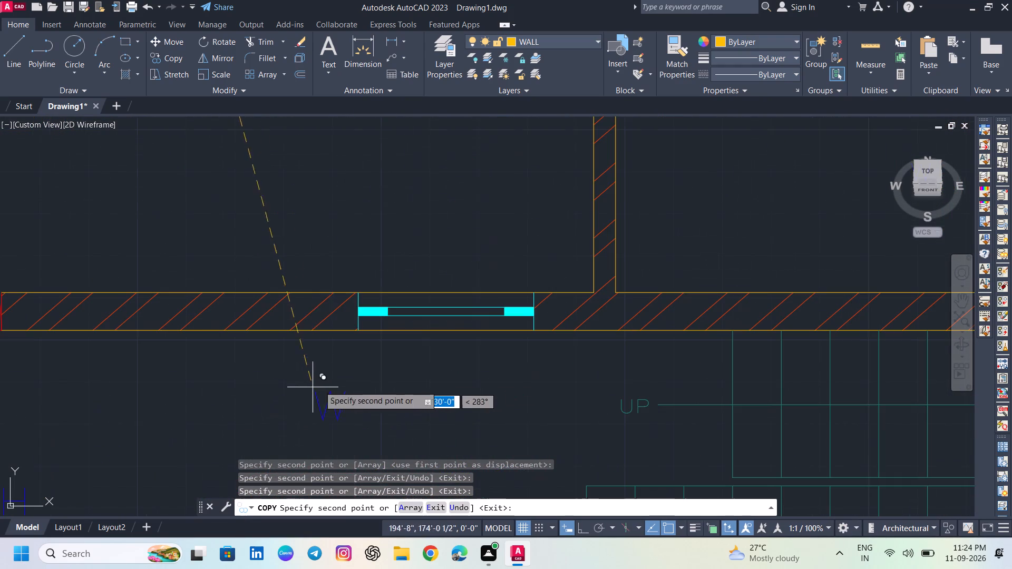
left_click(415, 348)
scroll(415, 348, "down", 2)
scroll(352, 357, "down", 2)
middle_click_drag(313, 357, 320, 360)
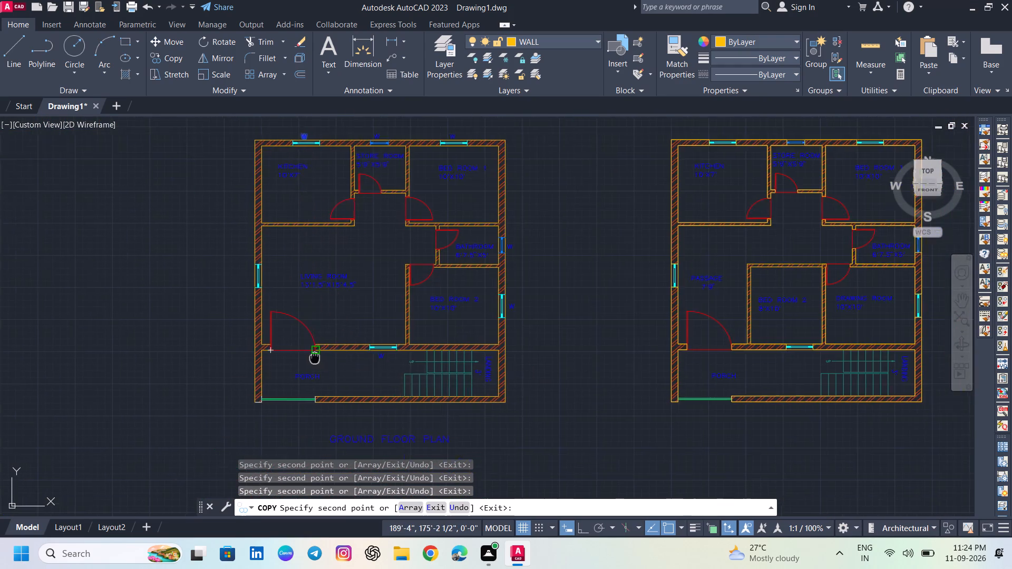
middle_click_drag(320, 360, 394, 455)
scroll(303, 389, "up", 3)
left_click(391, 331)
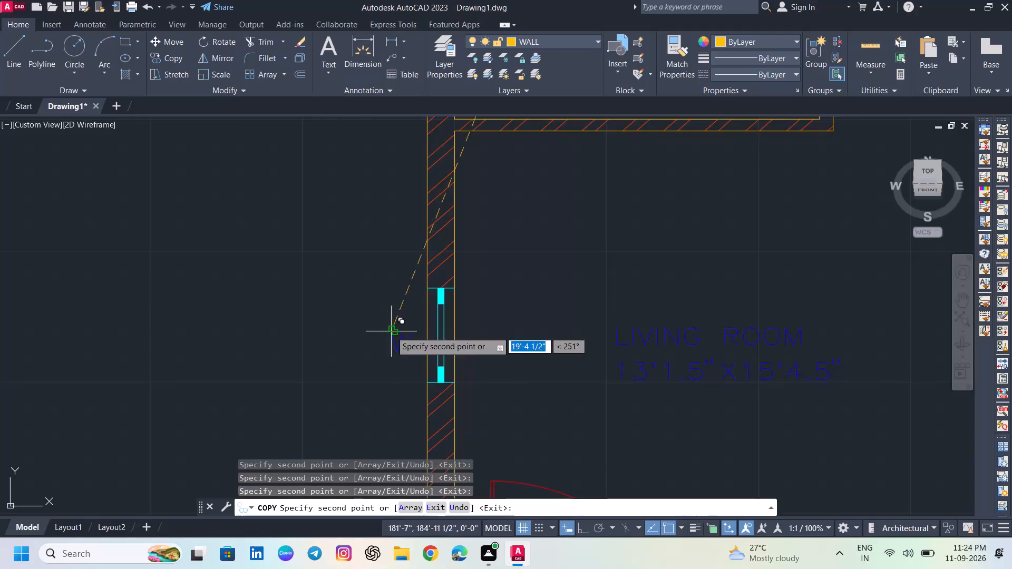
Place W label copies inside the door swings of the kitchen, store room and BED ROOM 1.
scroll(438, 345, "down", 2)
middle_click_drag(518, 368, 447, 395)
middle_click_drag(556, 346, 543, 409)
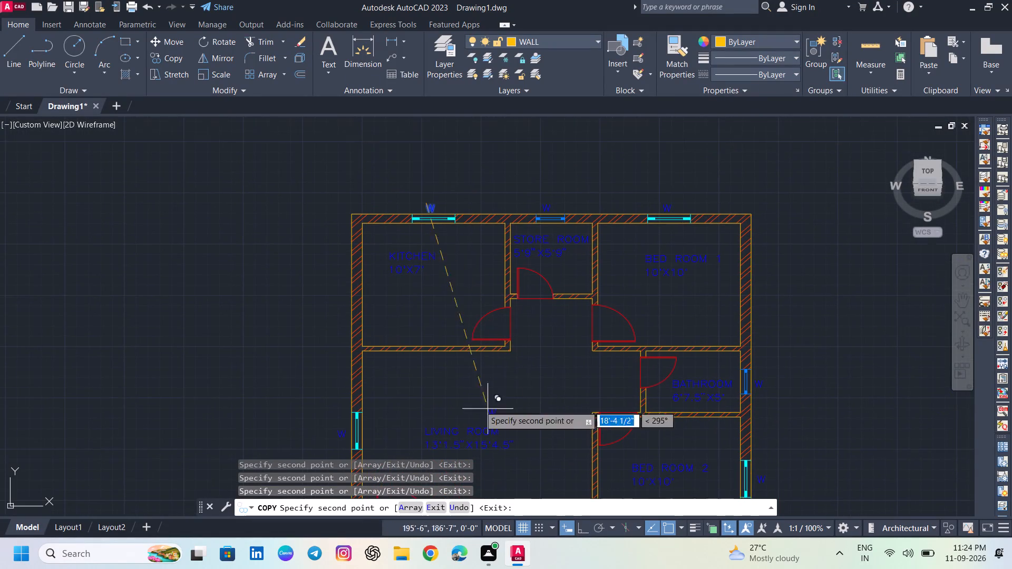
scroll(486, 348, "up", 2)
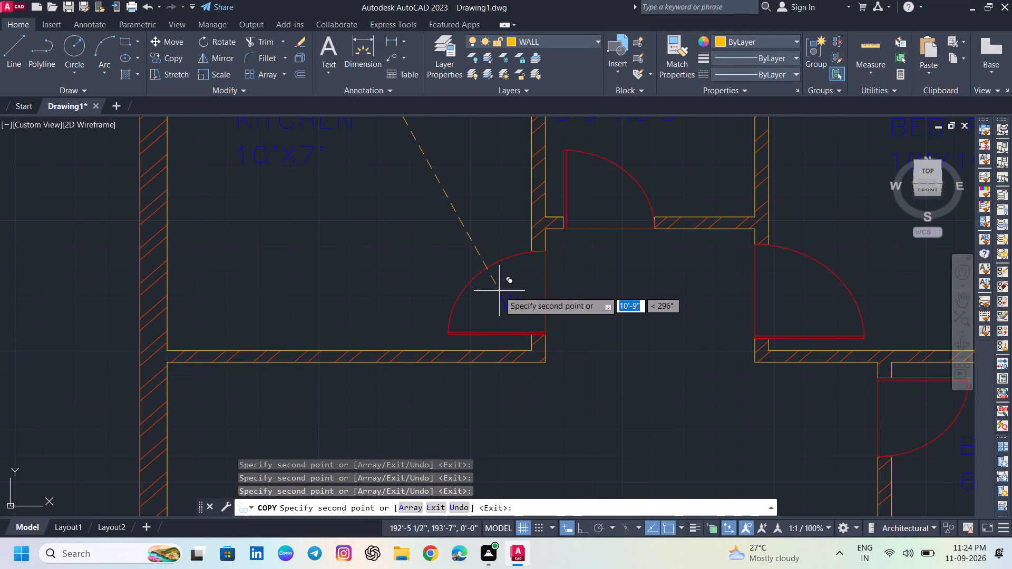
left_click(500, 291)
left_click(592, 195)
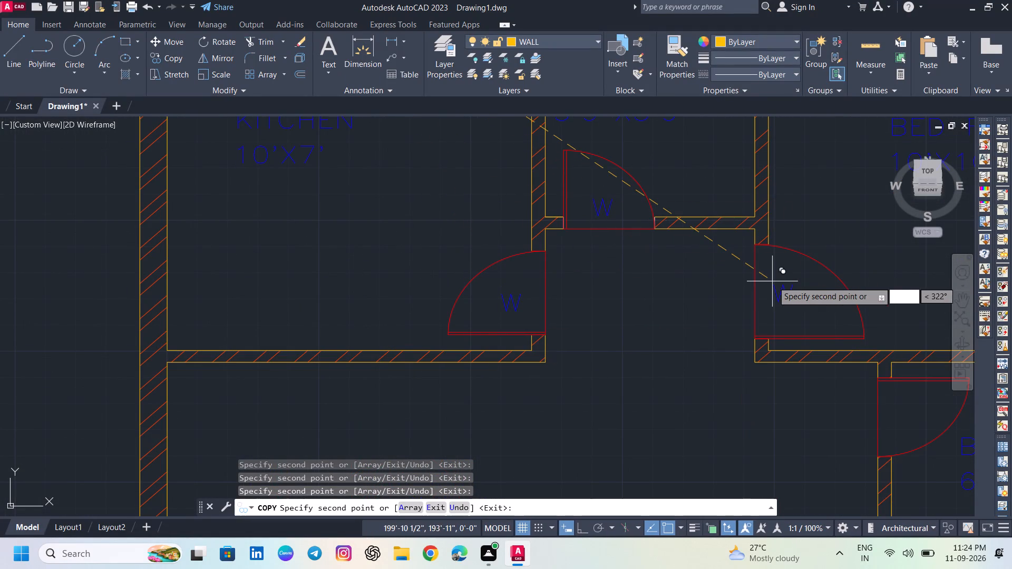
left_click(773, 282)
Place W label copies inside the door swings of the bathroom and BED ROOM 2.
scroll(770, 308, "down", 1)
middle_click_drag(768, 331, 603, 242)
scroll(706, 302, "up", 2)
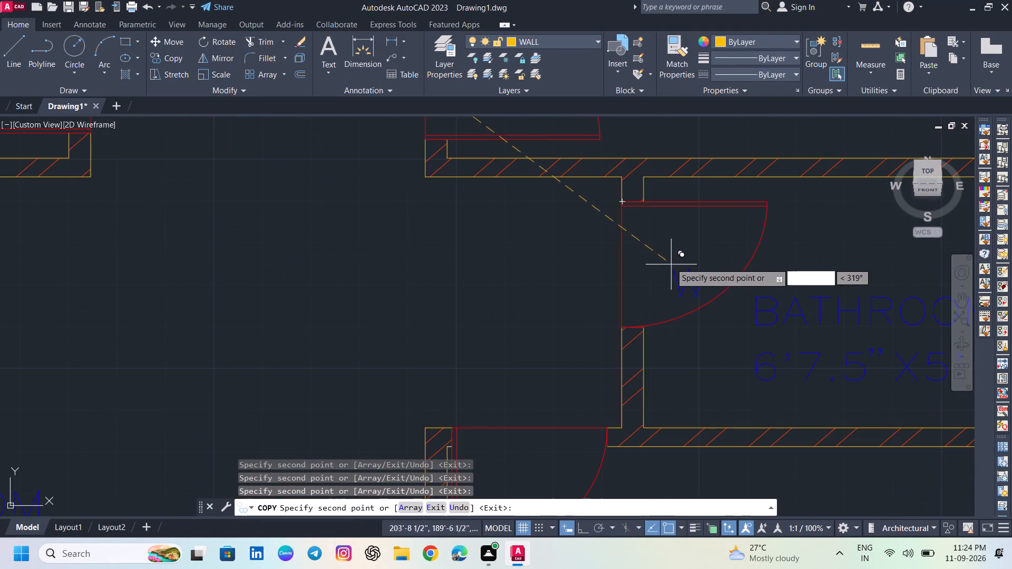
left_click(635, 250)
scroll(625, 292, "down", 1)
middle_click_drag(605, 360, 616, 216)
scroll(585, 250, "up", 1)
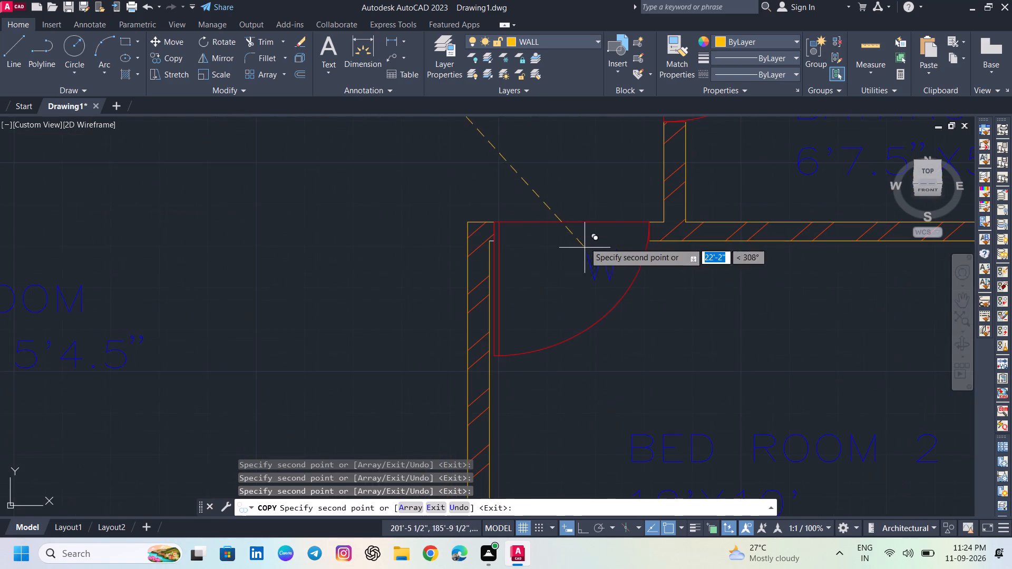
left_click(554, 235)
Place a W label copy in the main door opening between the porch and the living room.
scroll(529, 254, "down", 2)
middle_click_drag(483, 315, 611, 225)
middle_click_drag(381, 358, 398, 355)
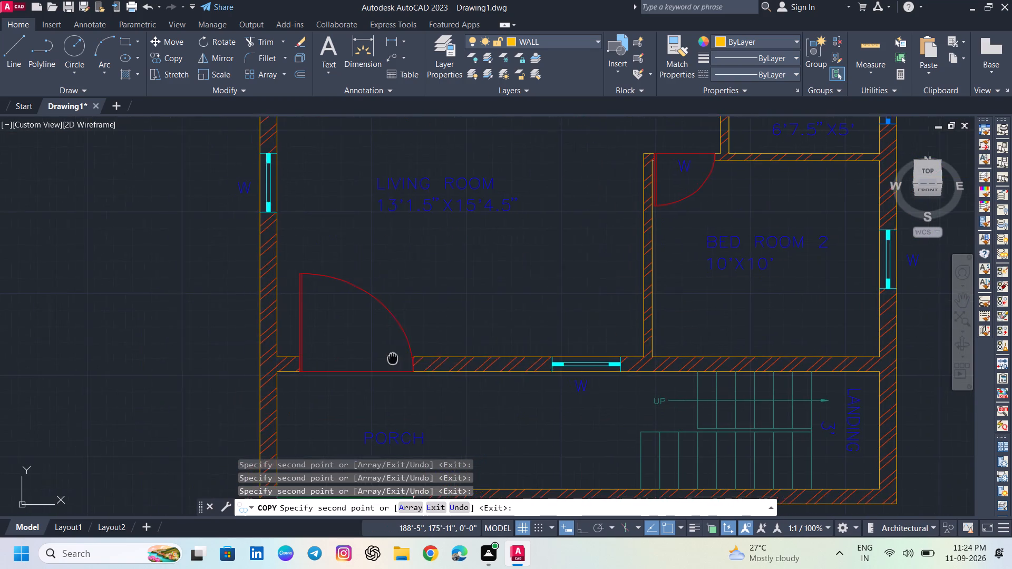
middle_click_drag(398, 355, 453, 325)
scroll(407, 337, "up", 2)
left_click(392, 305)
Place the last W label copy just below the porch gate opening and end the copying.
scroll(401, 315, "down", 2)
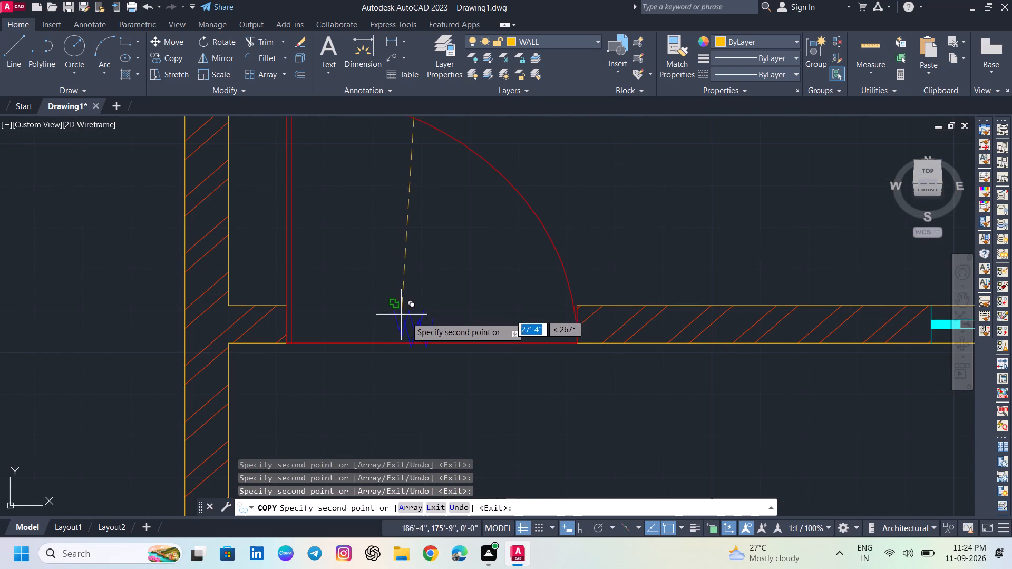
scroll(505, 352, "down", 1)
middle_click_drag(551, 367, 527, 360)
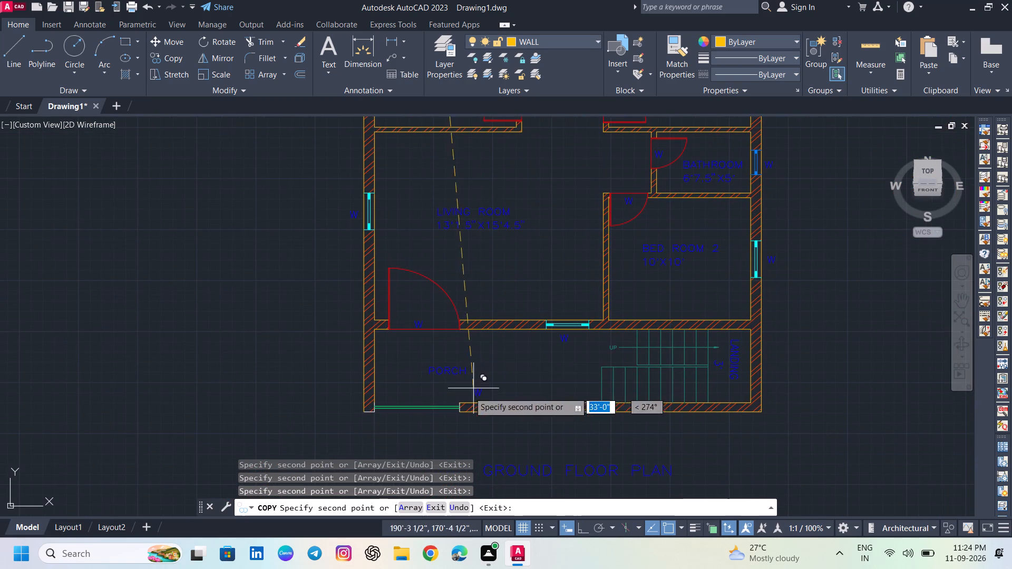
middle_click_drag(466, 393, 521, 317)
scroll(464, 354, "up", 2)
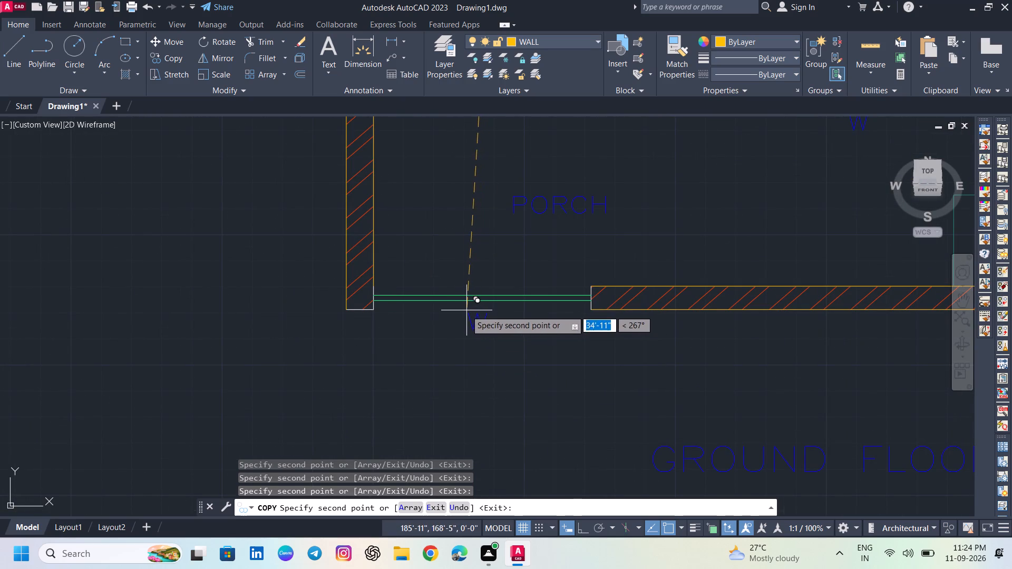
left_click(460, 309)
key("Escape")
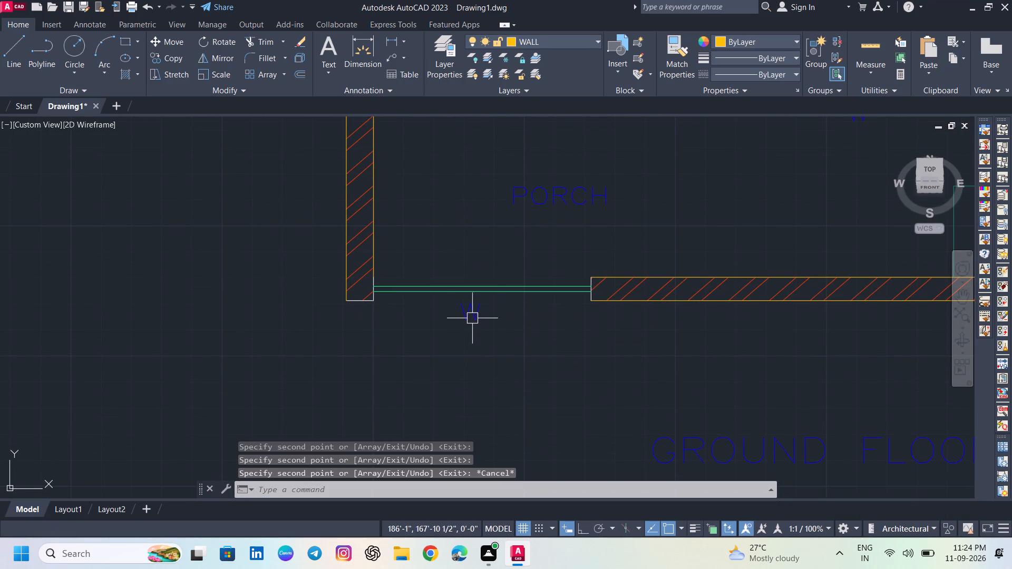
Replace the text of the label below the porch opening with GATE.
double_click(472, 318)
key("BackSpace")
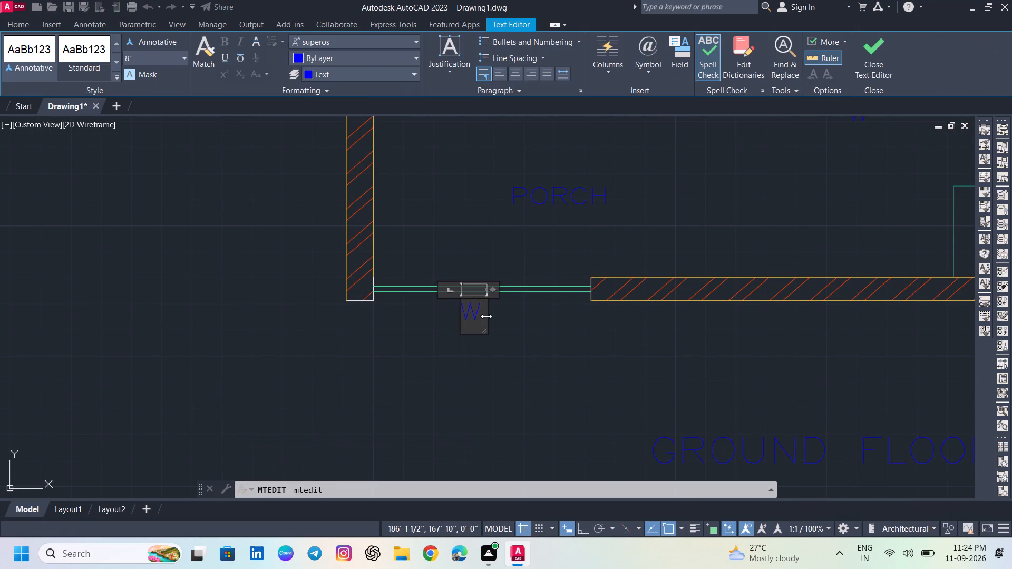
type("GATE")
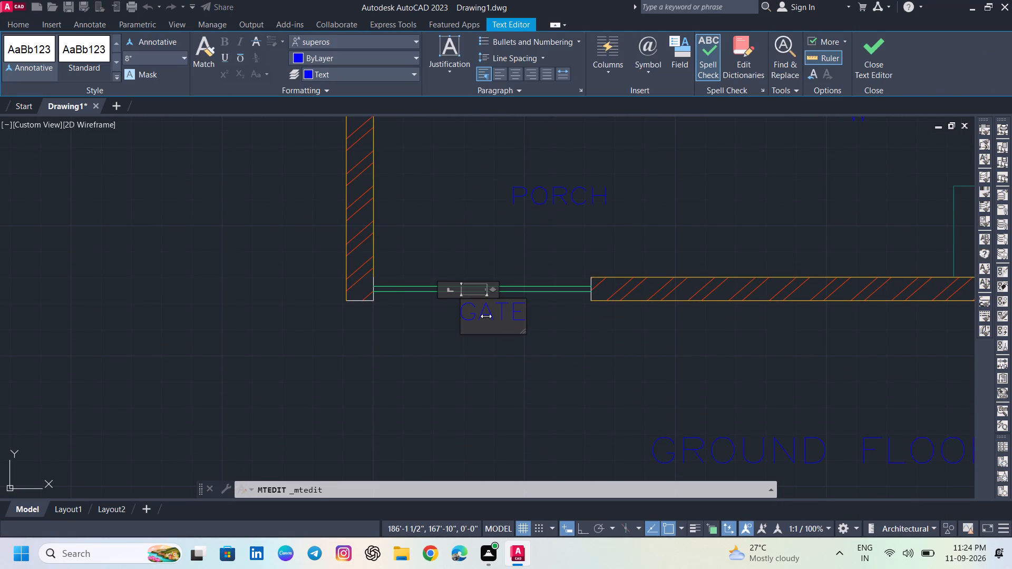
left_click(550, 317)
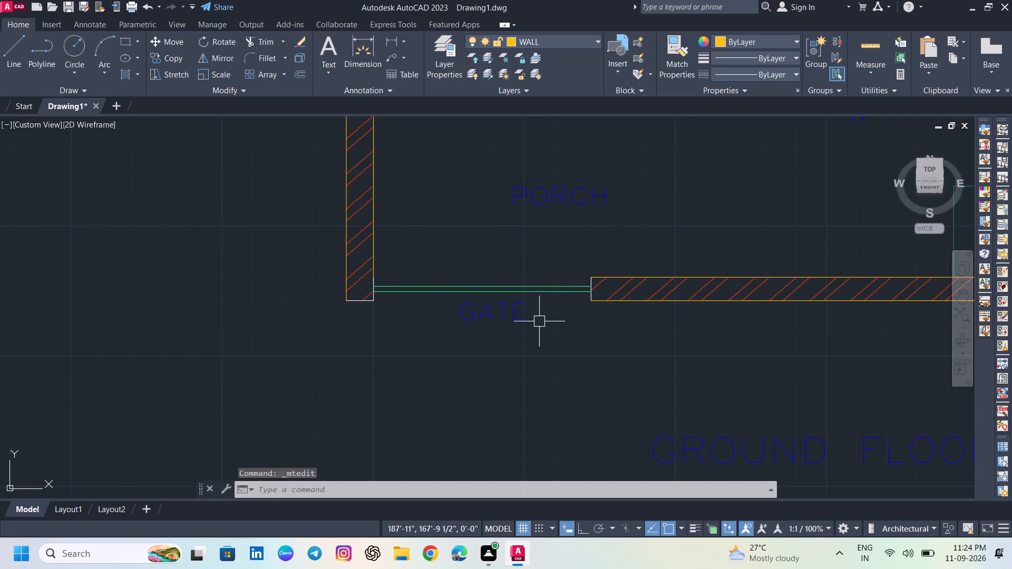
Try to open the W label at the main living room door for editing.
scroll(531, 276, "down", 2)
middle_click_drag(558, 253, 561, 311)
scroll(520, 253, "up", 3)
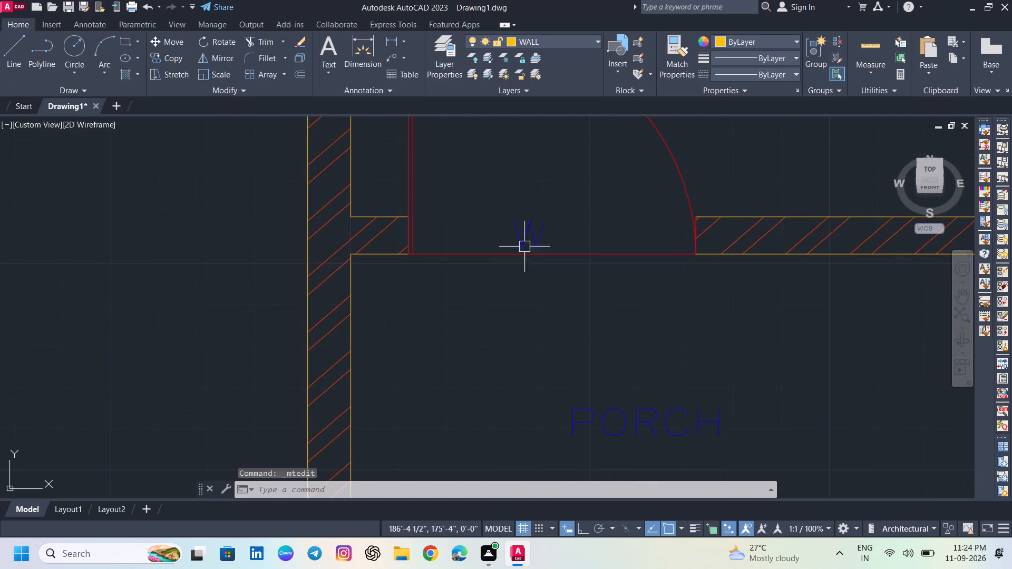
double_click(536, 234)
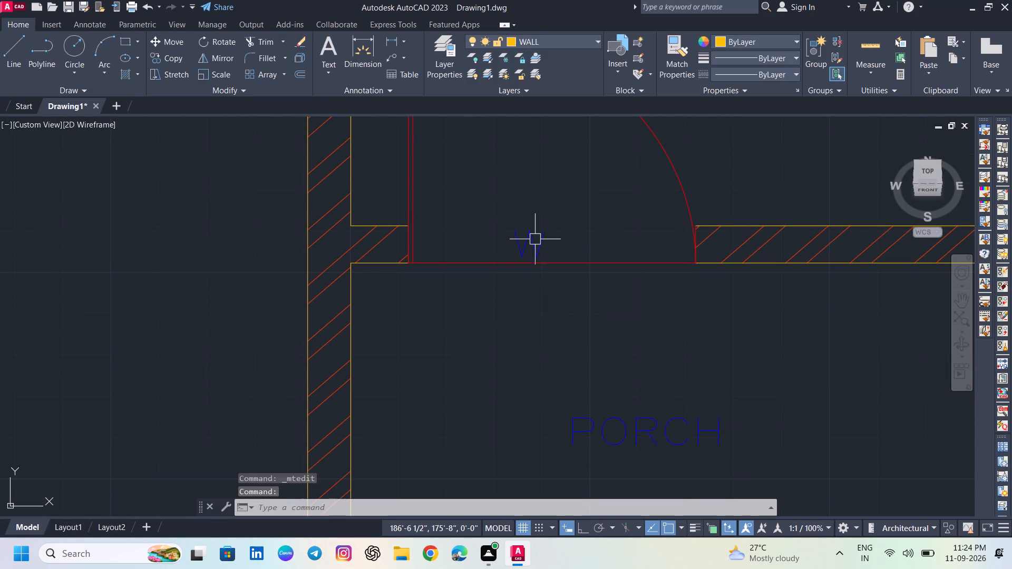
Replace the W label text above the store room window with V.
scroll(534, 251, "down", 3)
middle_click_drag(535, 264, 531, 328)
middle_click_drag(470, 220, 474, 233)
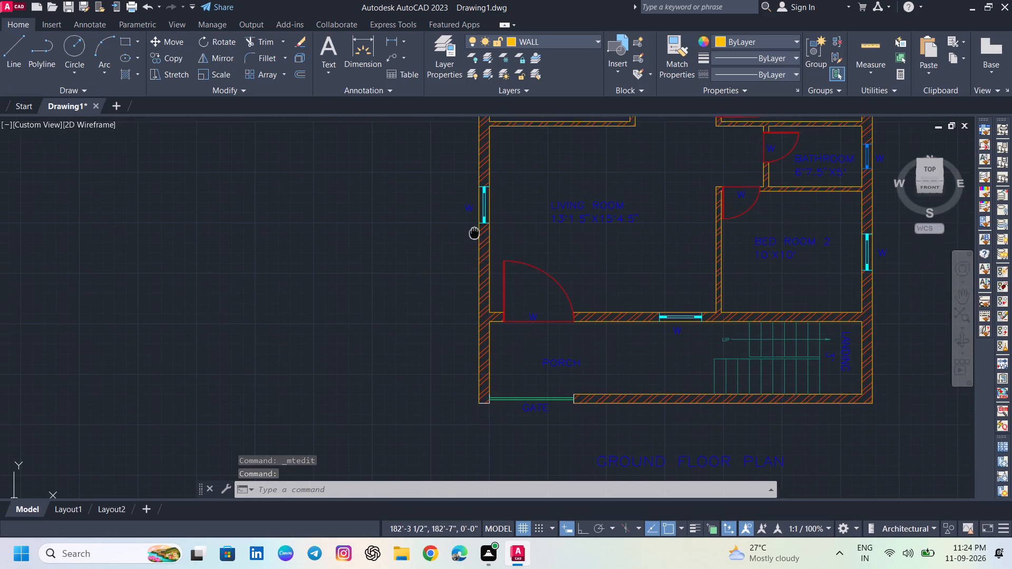
middle_click_drag(474, 233, 451, 354)
middle_click_drag(487, 214, 426, 340)
middle_click_drag(569, 282, 547, 190)
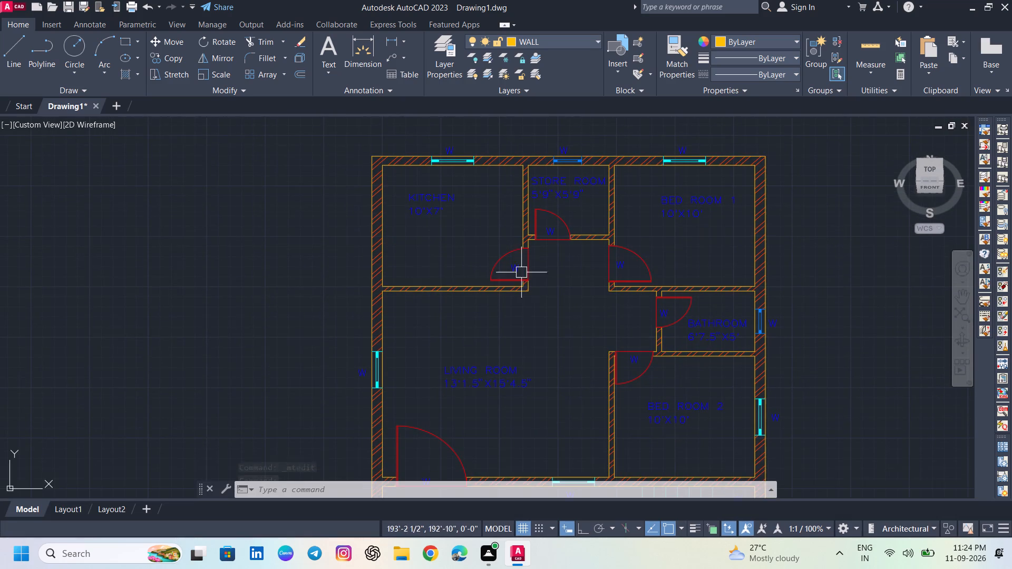
middle_click_drag(534, 279, 509, 278)
double_click(539, 145)
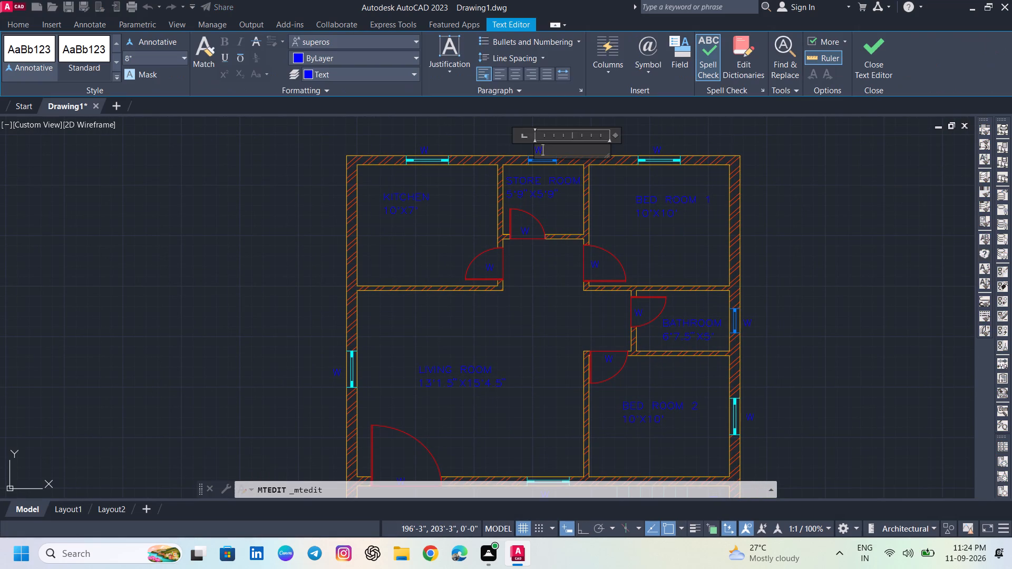
key("BackSpace")
key("v")
key("Return")
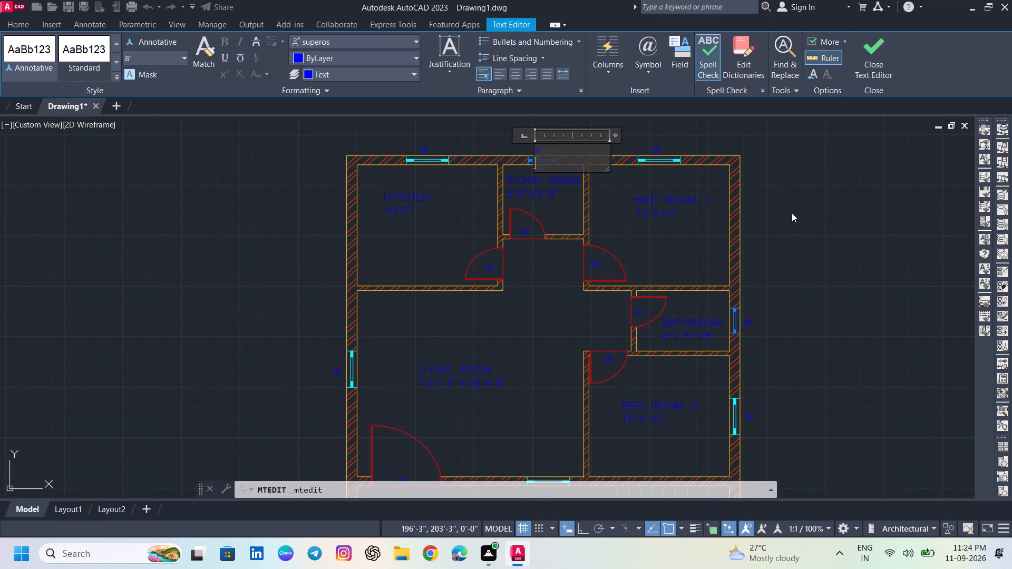
left_click(796, 220)
Replace the W label text beside the bathroom window with V.
double_click(753, 327)
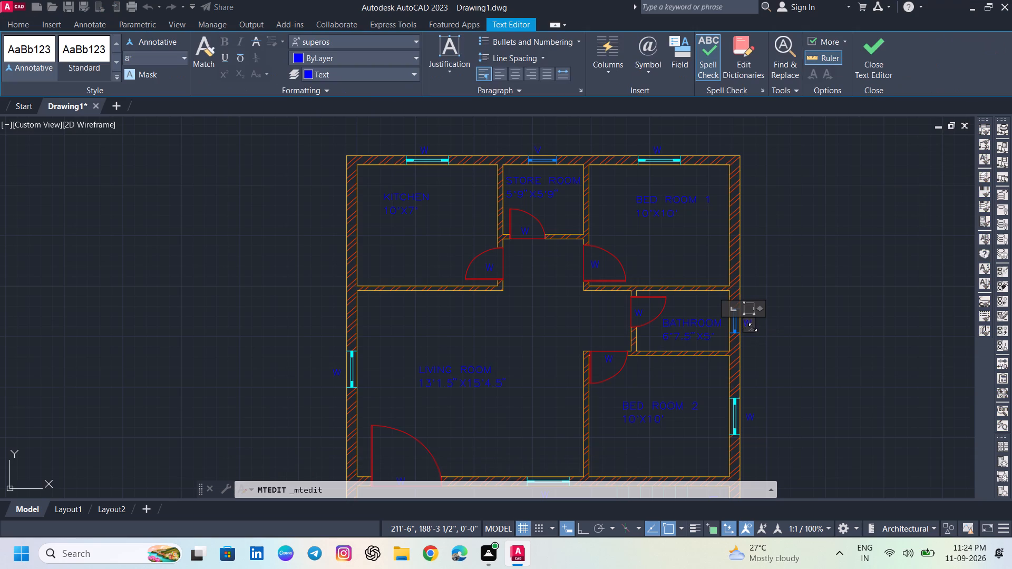
key("ctrl+a")
key("v")
left_click(775, 346)
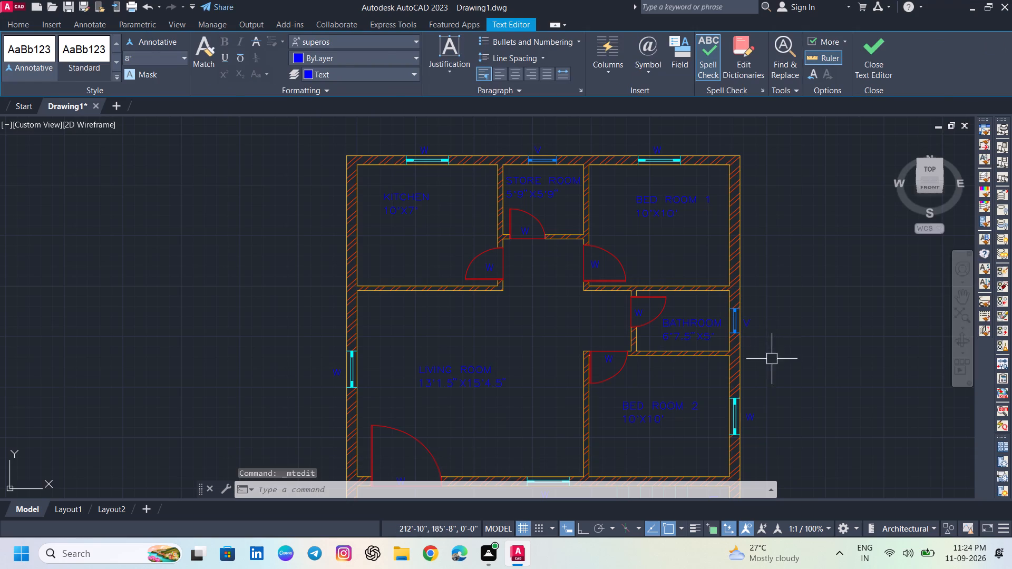
Replace the W label text at the kitchen door with D2.
middle_click_drag(765, 377, 750, 242)
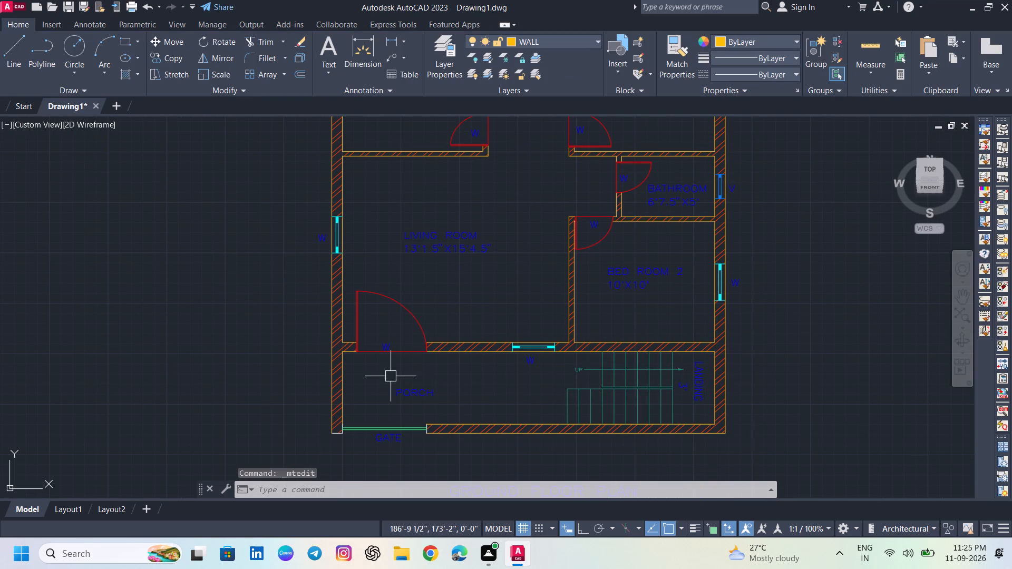
scroll(387, 355, "up", 1)
middle_click_drag(393, 359, 397, 459)
middle_click_drag(485, 208, 463, 393)
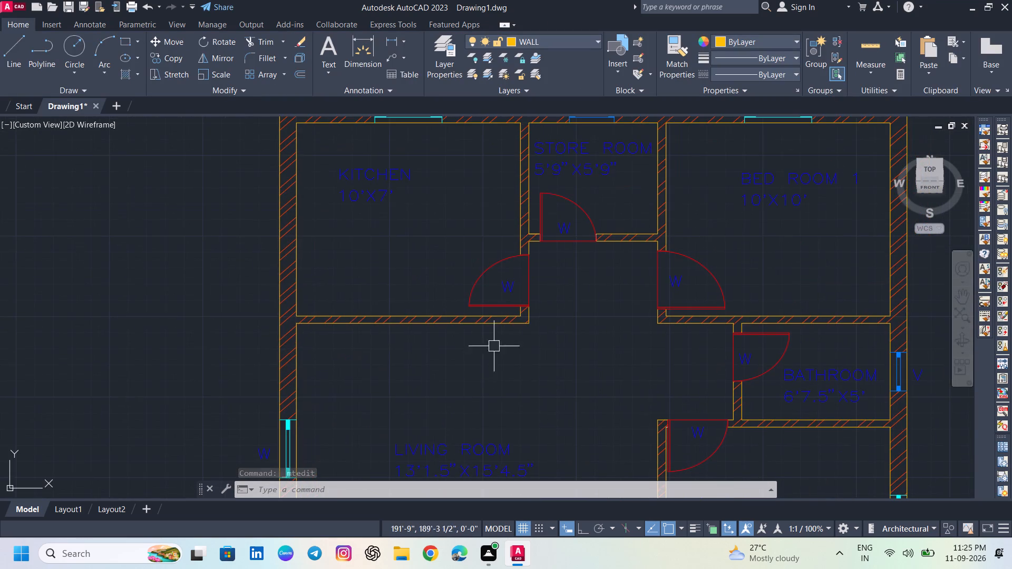
scroll(507, 287, "up", 1)
double_click(507, 286)
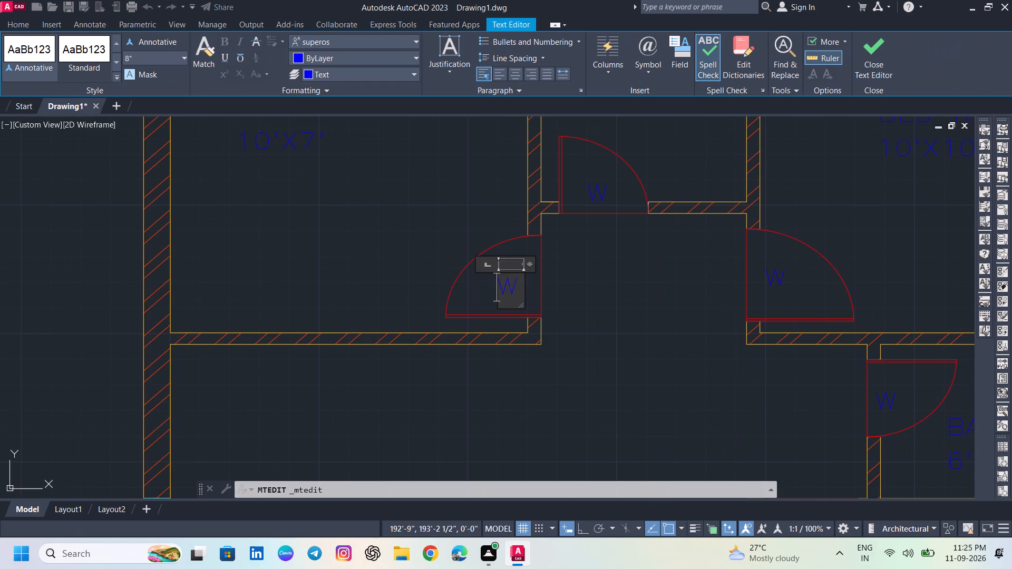
key("ctrl+a")
type("D2")
left_click(619, 244)
Replace the W label text at the store room door with D3.
double_click(598, 194)
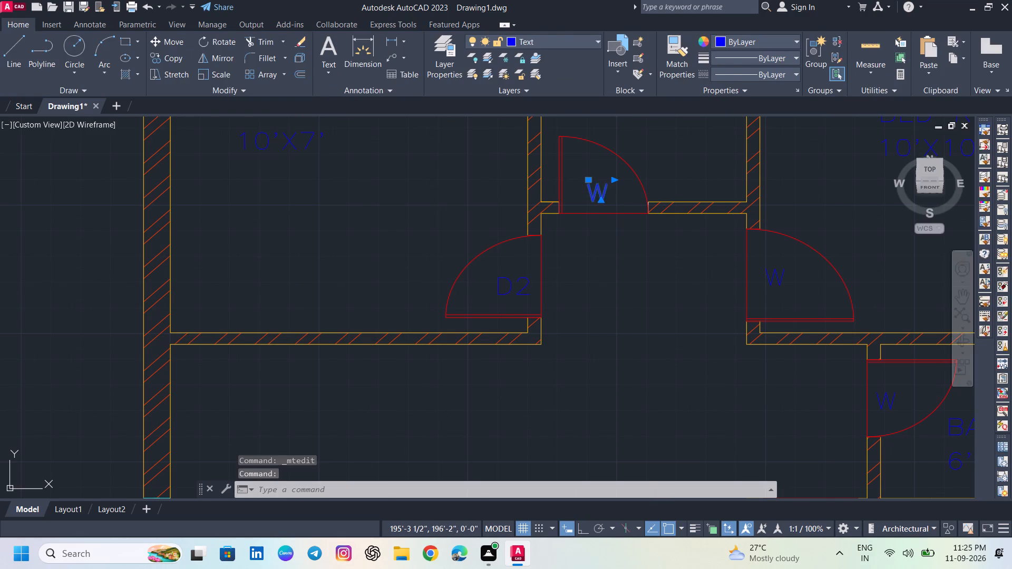
key("ctrl+a")
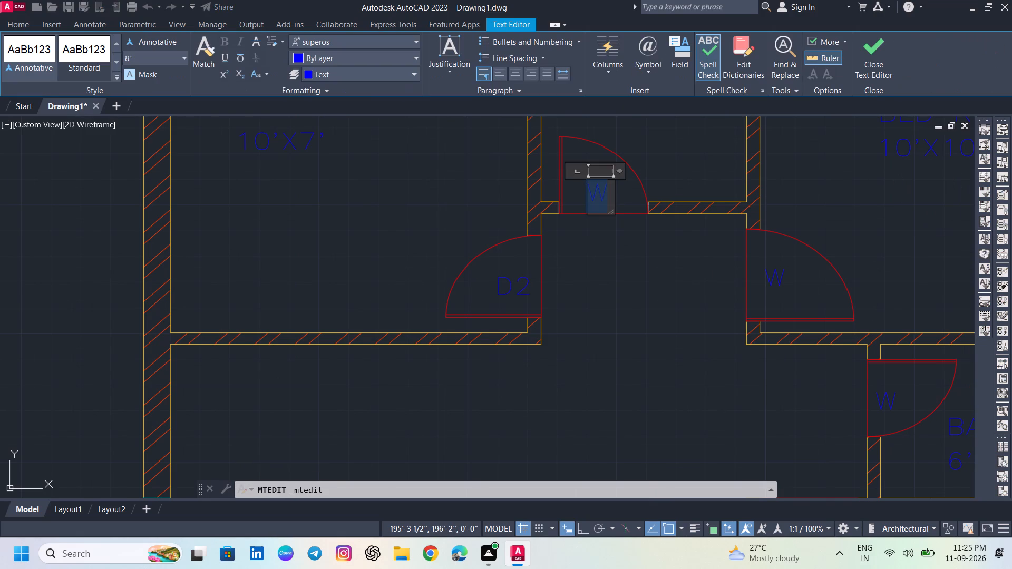
type("D3")
left_click(698, 268)
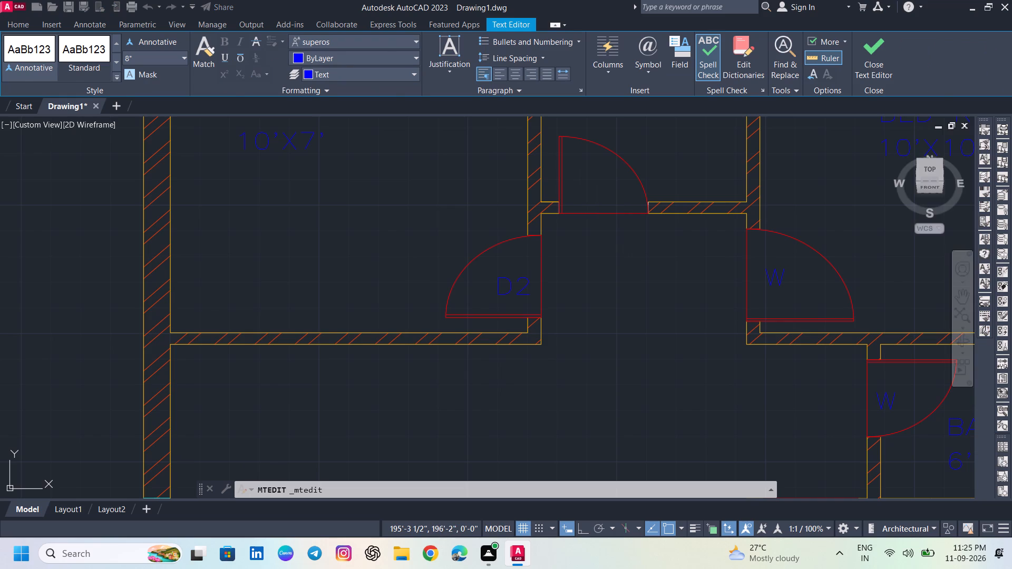
Replace the W label text at the bed room 1 door with D1.
double_click(769, 272)
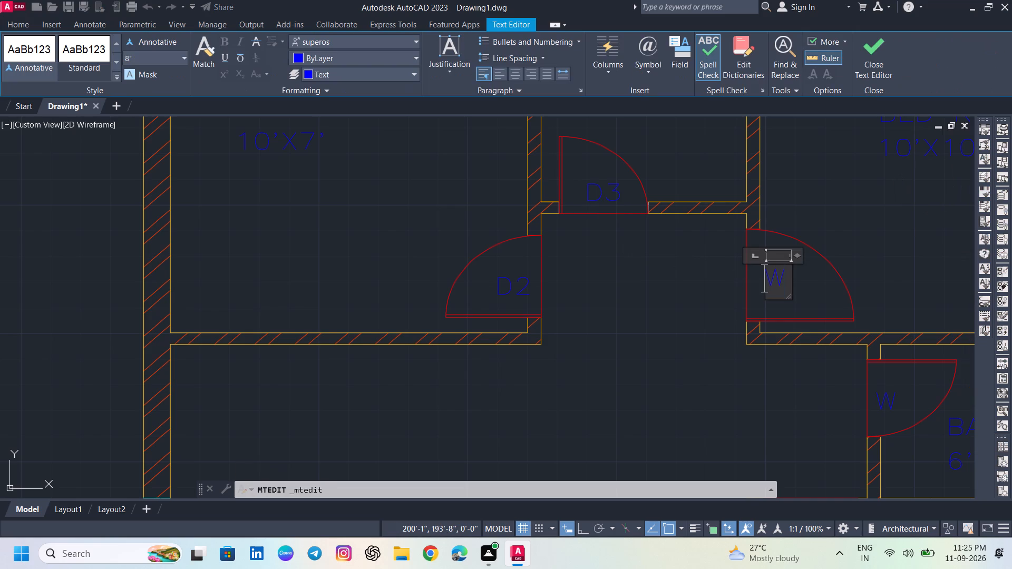
key("ctrl+a")
type("D2")
key("BackSpace")
key("1")
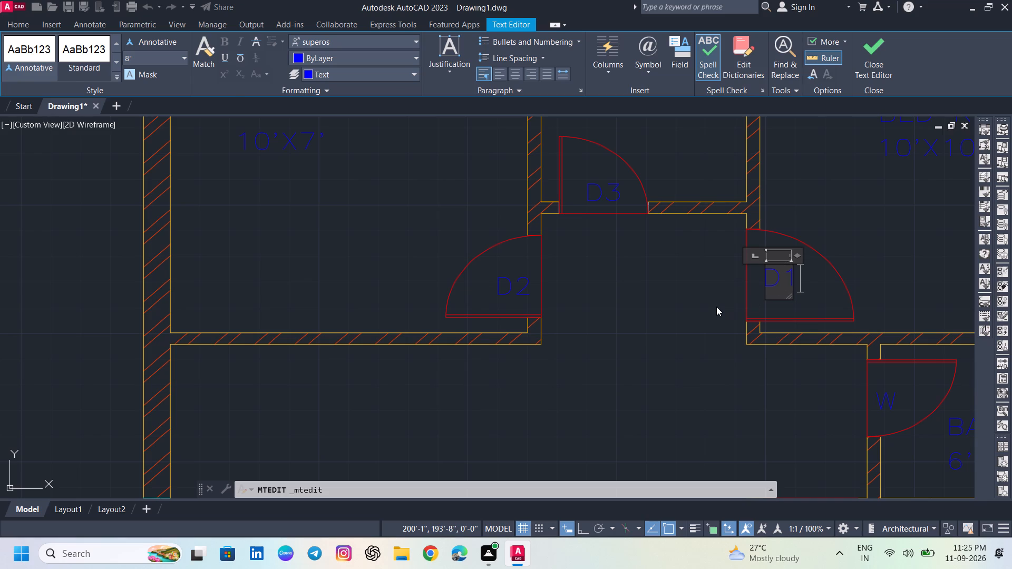
left_click(716, 307)
Replace the W label text at the bathroom door with D3.
scroll(738, 345, "down", 2)
middle_click_drag(783, 366, 762, 343)
scroll(770, 354, "up", 3)
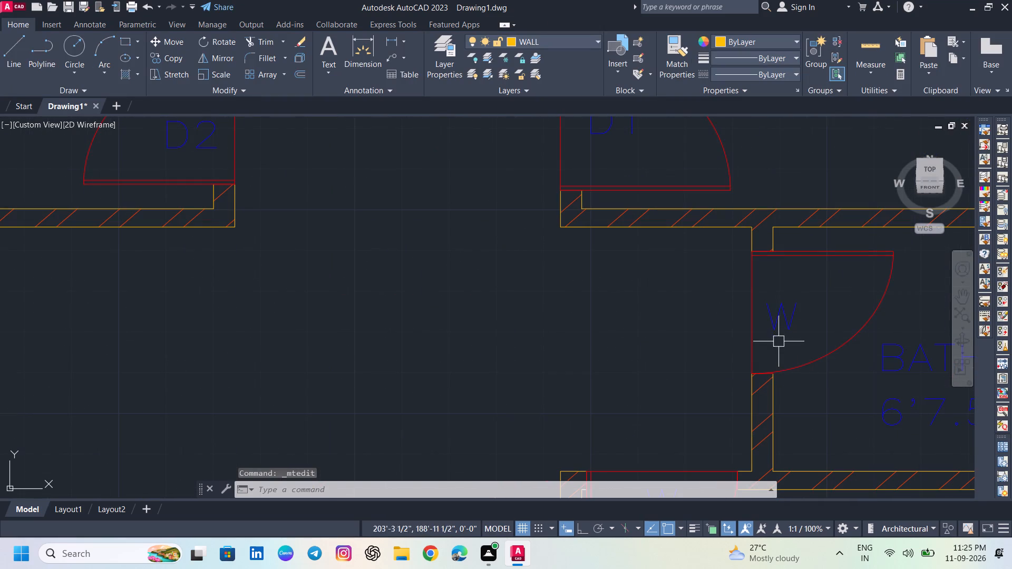
double_click(781, 325)
key("ctrl+a")
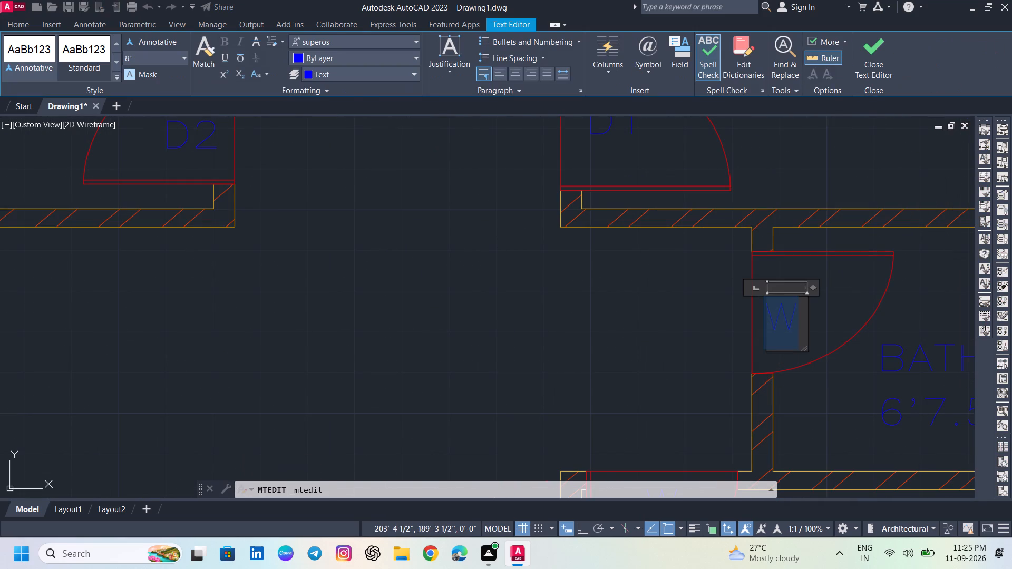
type("D3")
left_click(724, 341)
Replace the W label text at the bed room 2 door with D2.
scroll(724, 341, "down", 2)
middle_click_drag(723, 349, 713, 284)
middle_click_drag(690, 353, 687, 312)
scroll(687, 303, "up", 2)
double_click(688, 295)
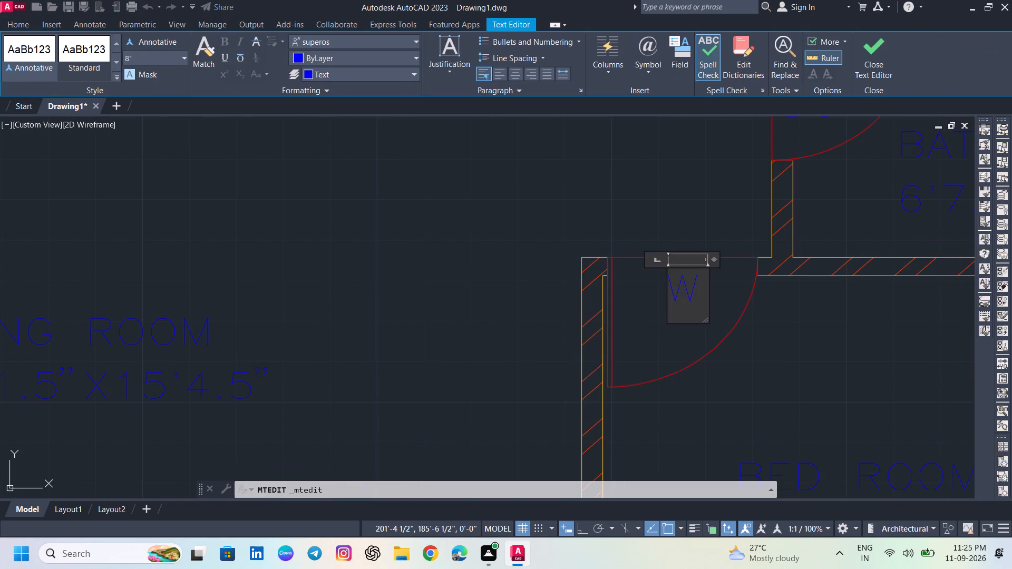
key("ctrl+a")
type("D2")
left_click(693, 239)
Replace the W label text at the main living room door with MD.
scroll(694, 246, "down", 2)
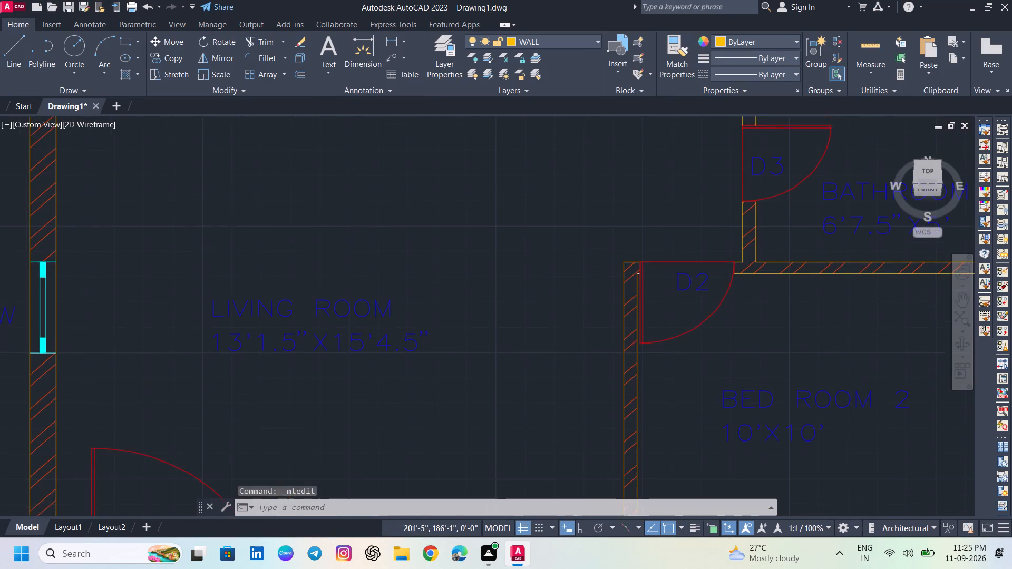
middle_click_drag(690, 288, 677, 327)
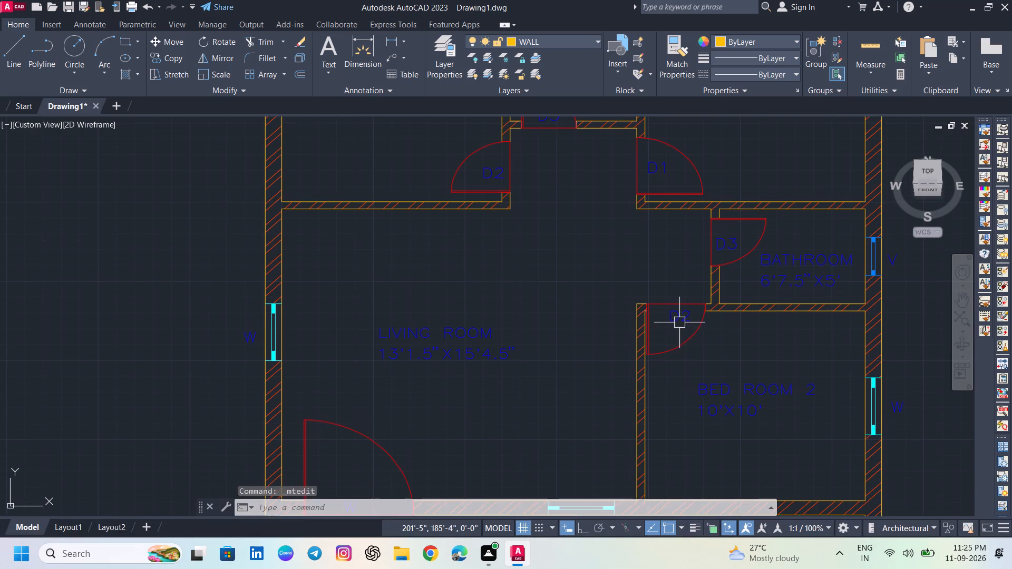
middle_click_drag(679, 322, 683, 285)
middle_click_drag(613, 342, 682, 244)
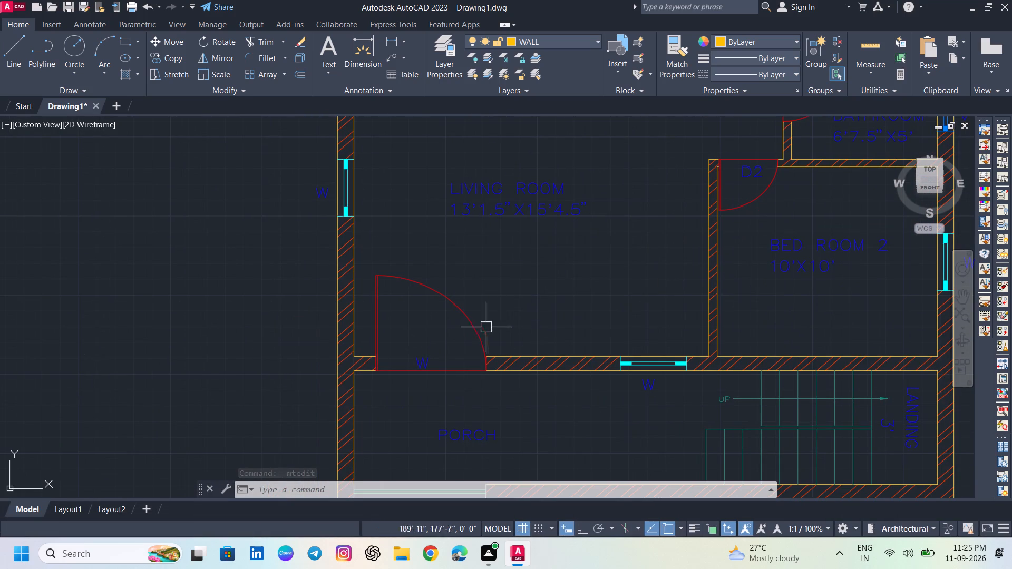
double_click(425, 358)
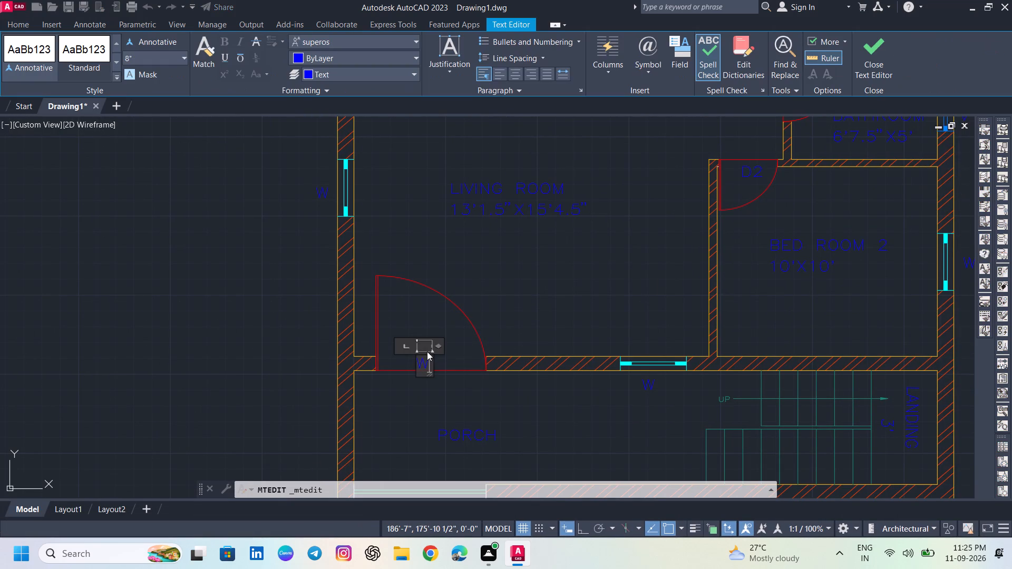
key("ctrl+a")
key("m")
key("d")
left_click(515, 316)
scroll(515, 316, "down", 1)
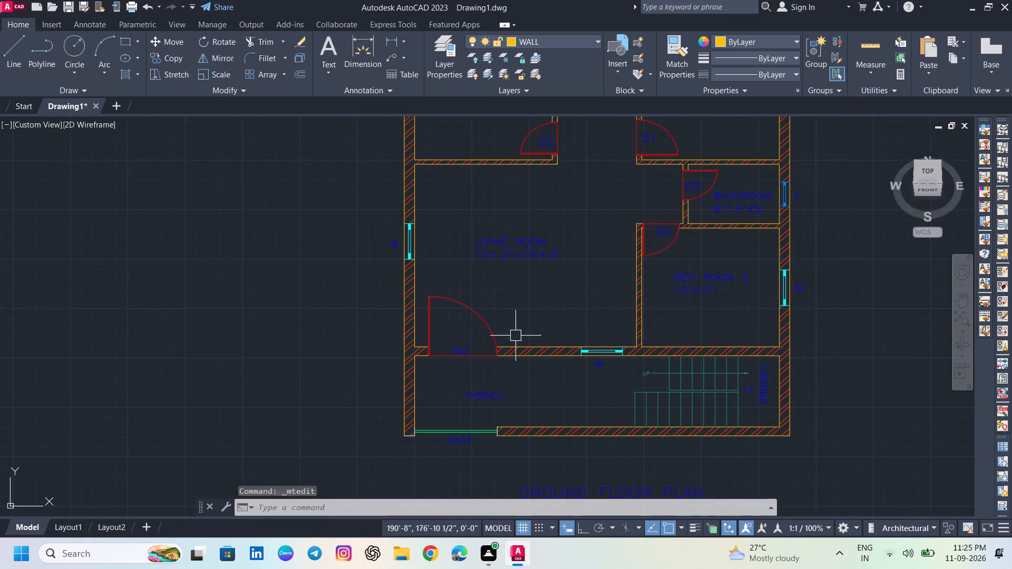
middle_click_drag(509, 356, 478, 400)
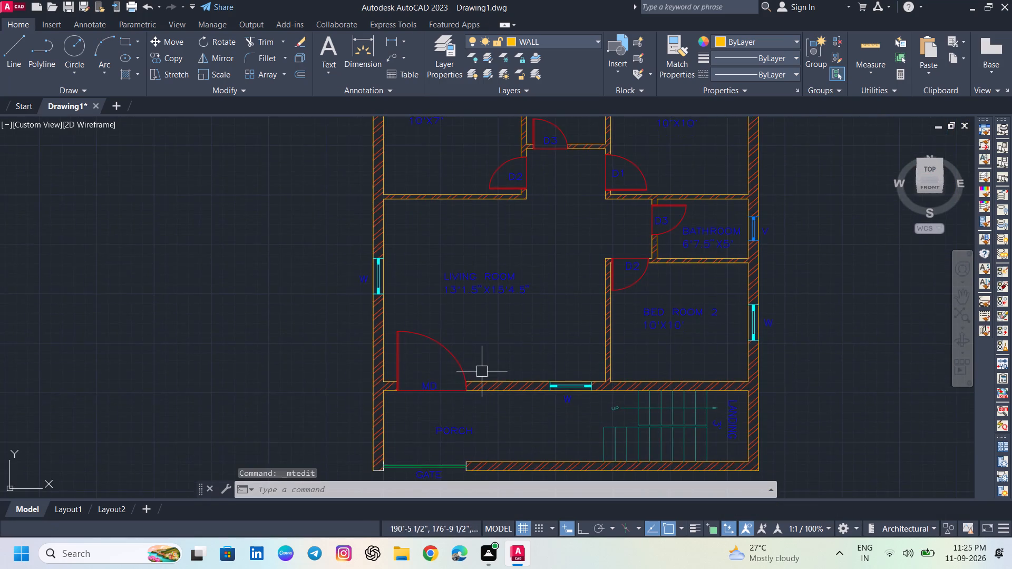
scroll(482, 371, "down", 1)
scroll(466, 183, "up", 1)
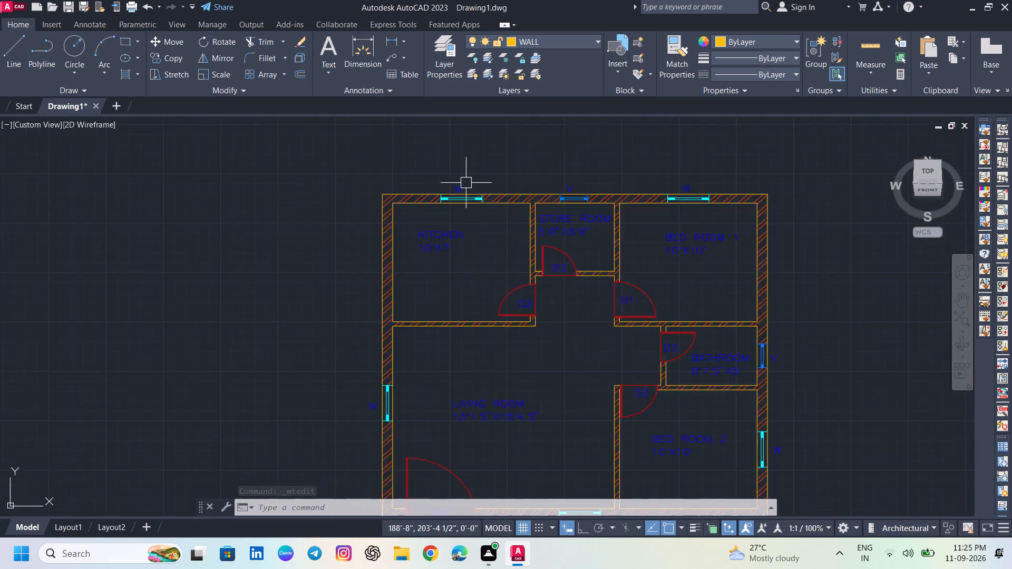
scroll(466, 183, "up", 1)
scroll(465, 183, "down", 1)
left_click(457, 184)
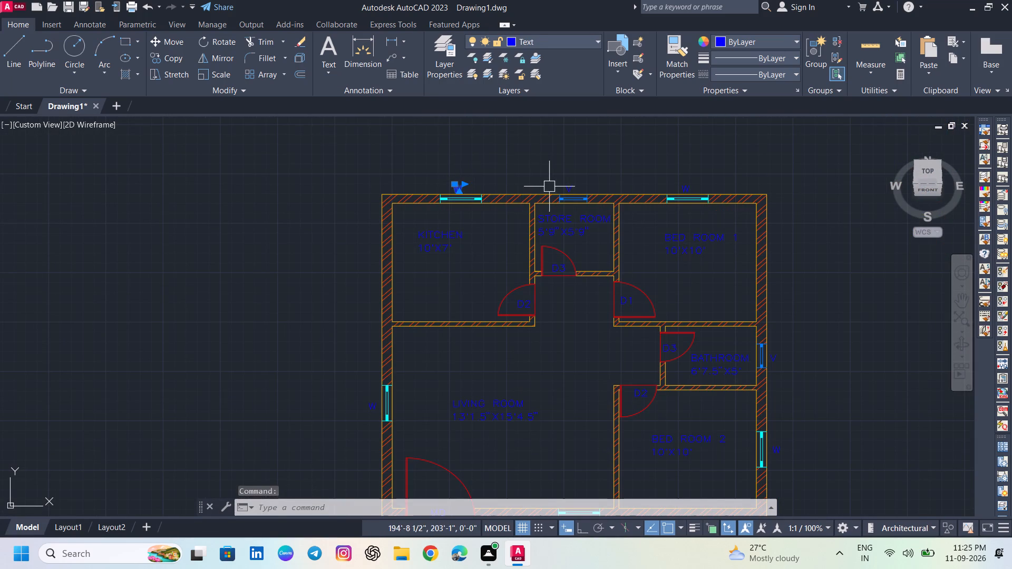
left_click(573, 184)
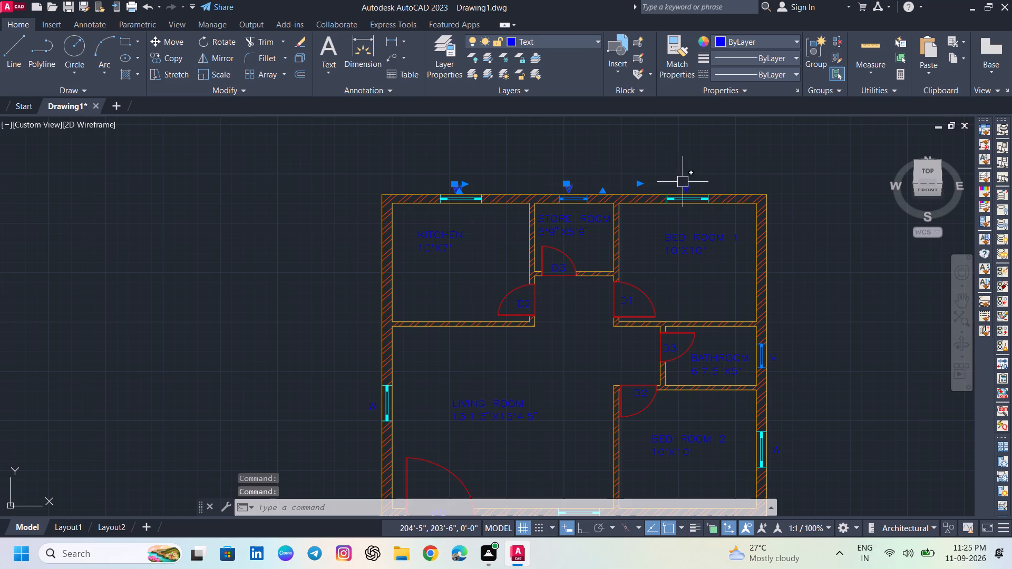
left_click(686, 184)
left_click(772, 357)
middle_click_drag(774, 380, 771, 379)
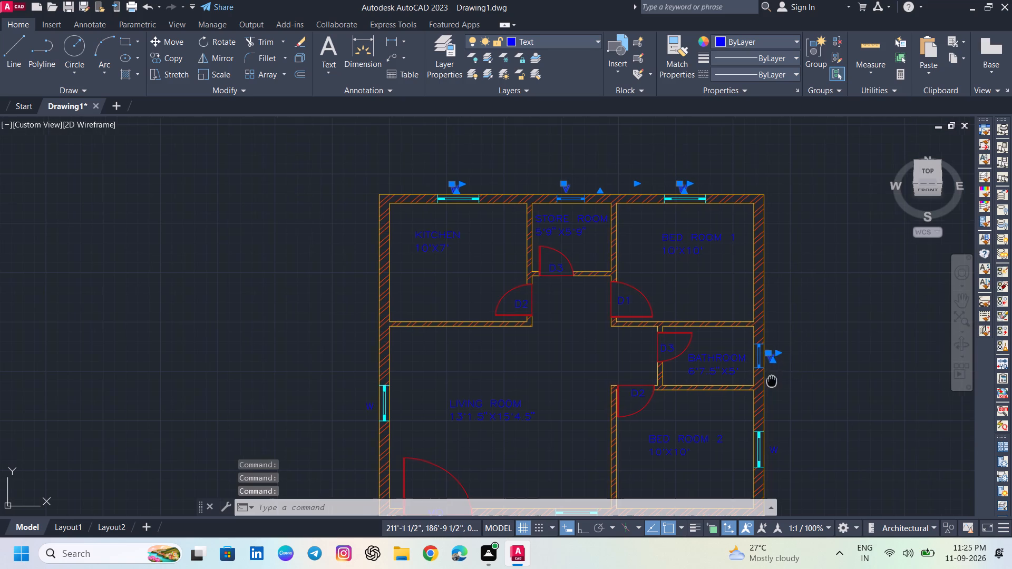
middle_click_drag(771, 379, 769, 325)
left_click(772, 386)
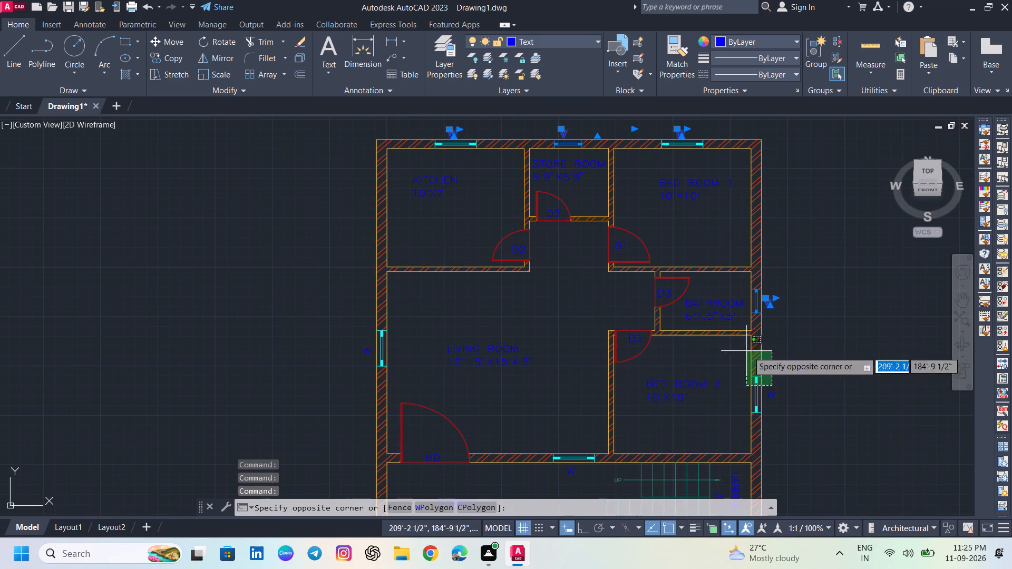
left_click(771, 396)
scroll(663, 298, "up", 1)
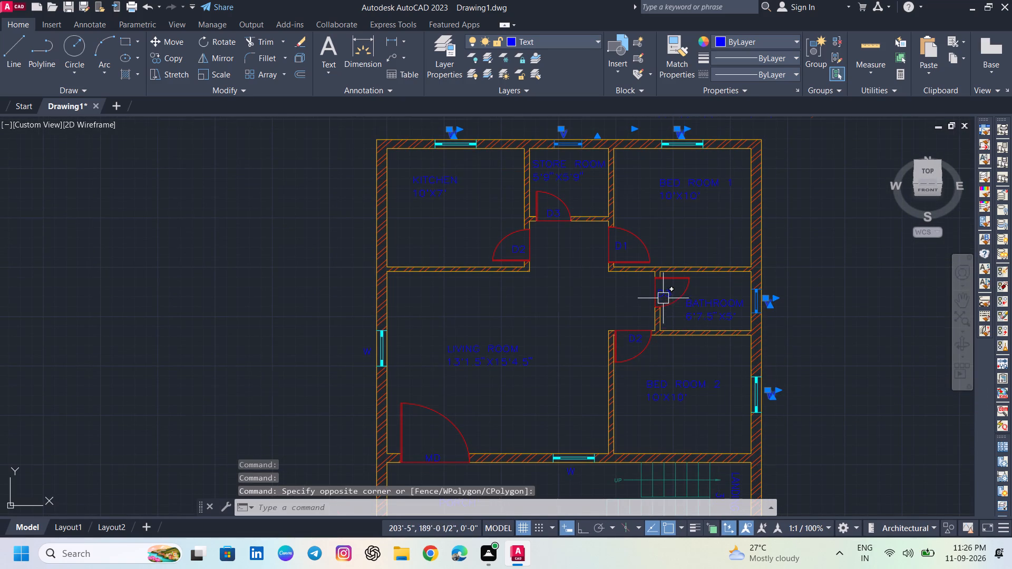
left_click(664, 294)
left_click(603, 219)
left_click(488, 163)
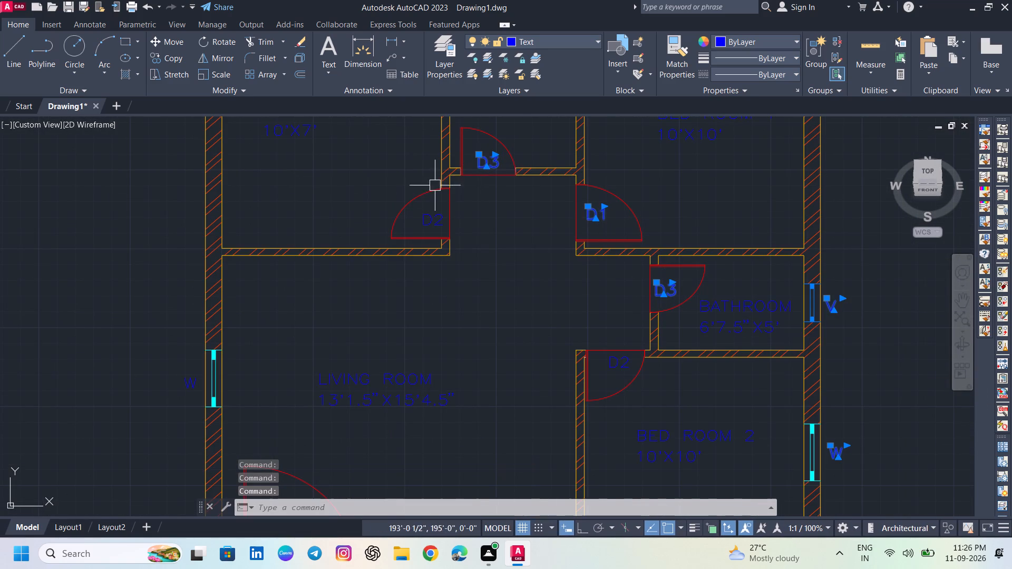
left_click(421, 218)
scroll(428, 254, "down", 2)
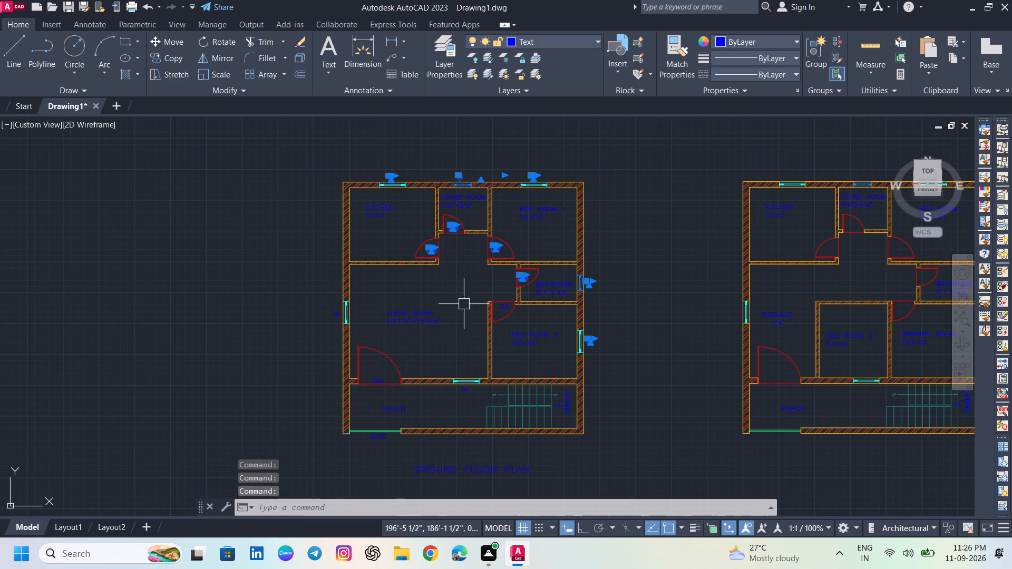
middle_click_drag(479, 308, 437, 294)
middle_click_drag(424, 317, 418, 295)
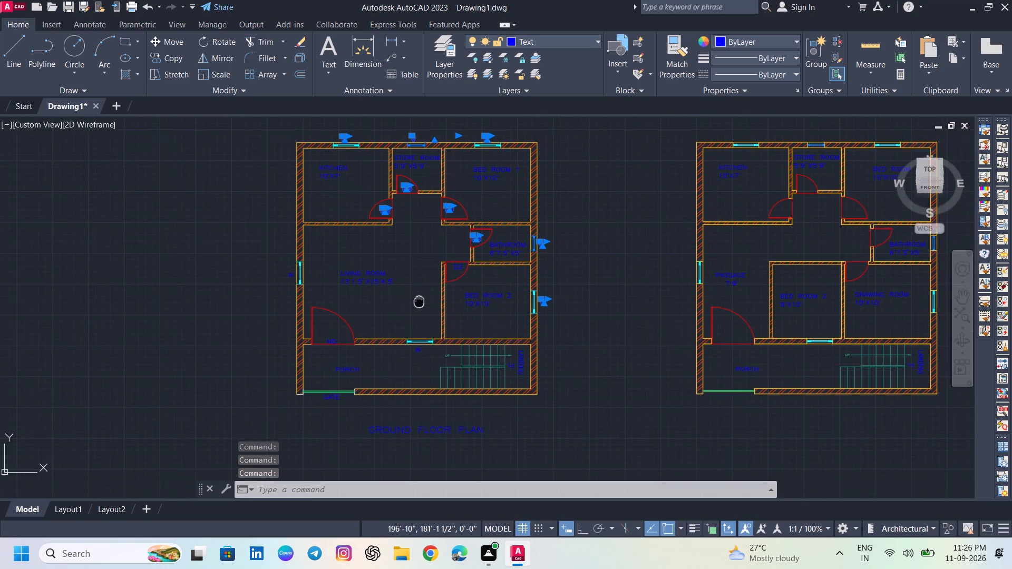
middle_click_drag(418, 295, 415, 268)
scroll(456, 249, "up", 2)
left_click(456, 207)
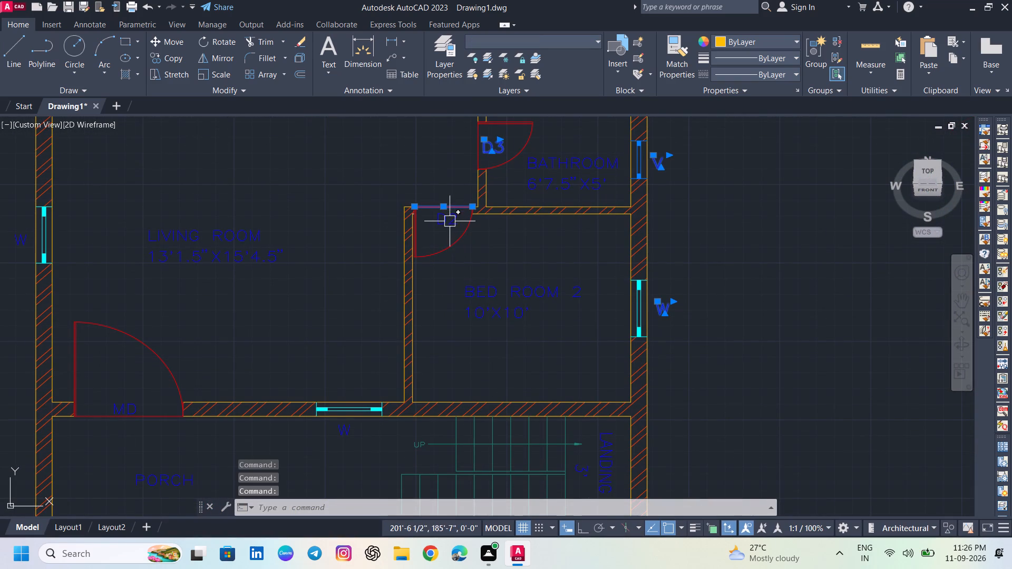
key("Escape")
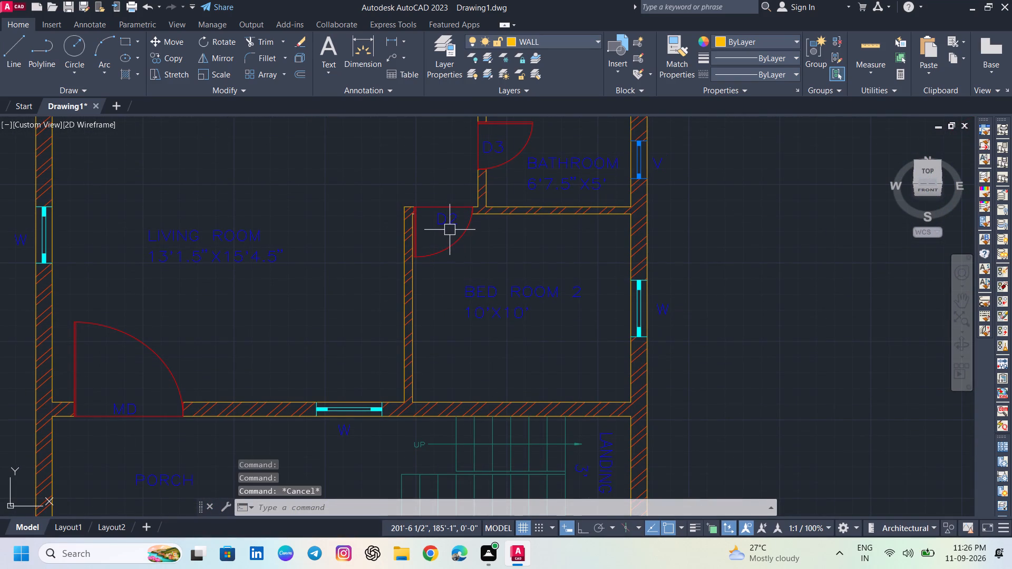
Copy the ground floor's door, W and V labels, except the bed room 1 window's W, to matching positions on the second plan.
left_click(447, 222)
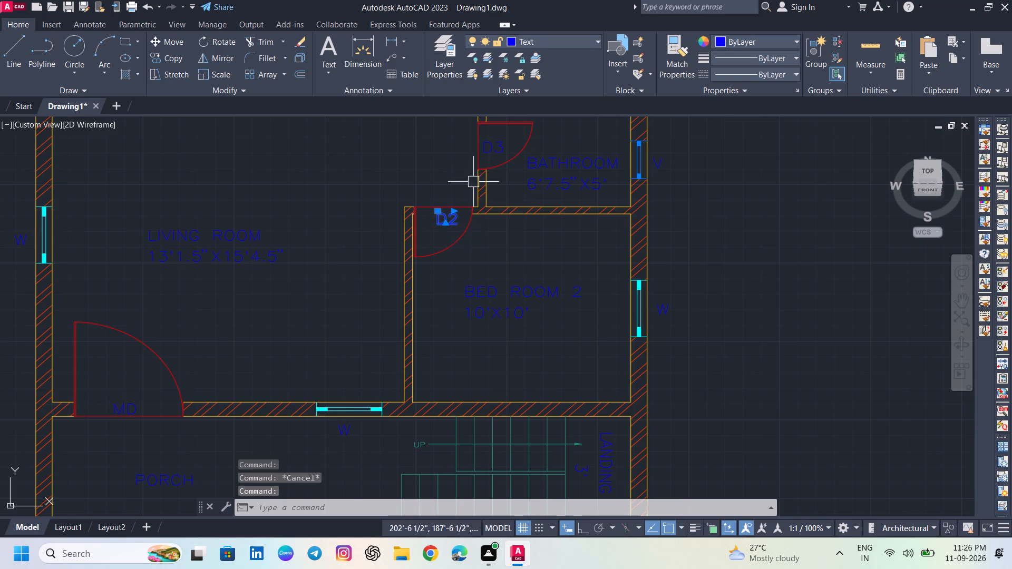
left_click(494, 150)
left_click(663, 308)
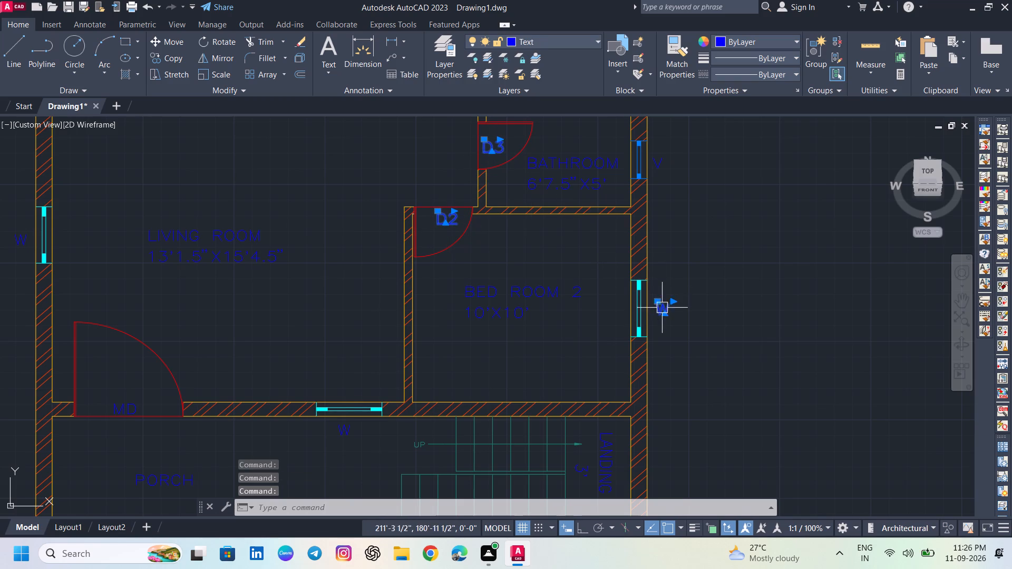
left_click(665, 160)
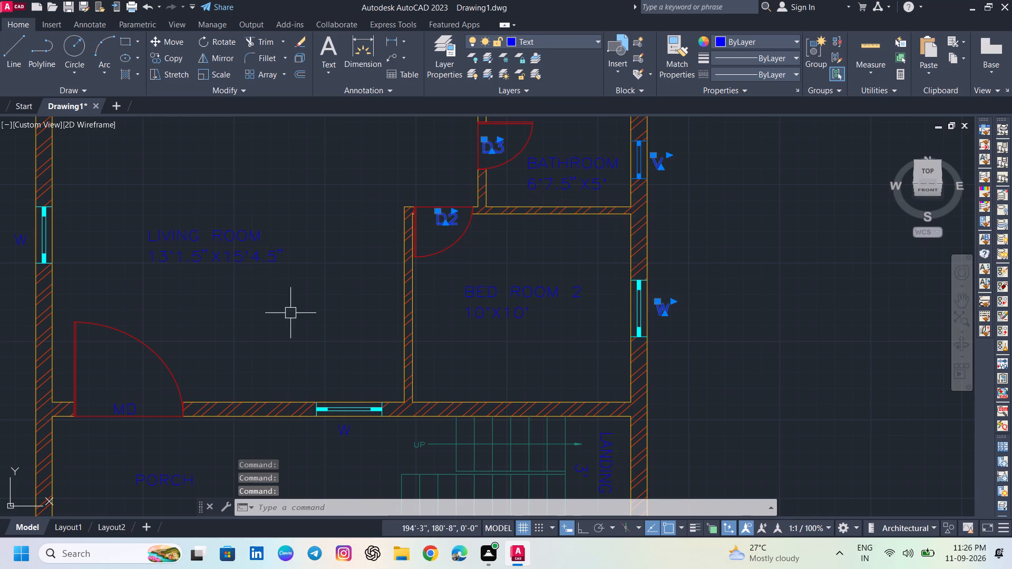
middle_click_drag(291, 314, 400, 199)
left_click(450, 314)
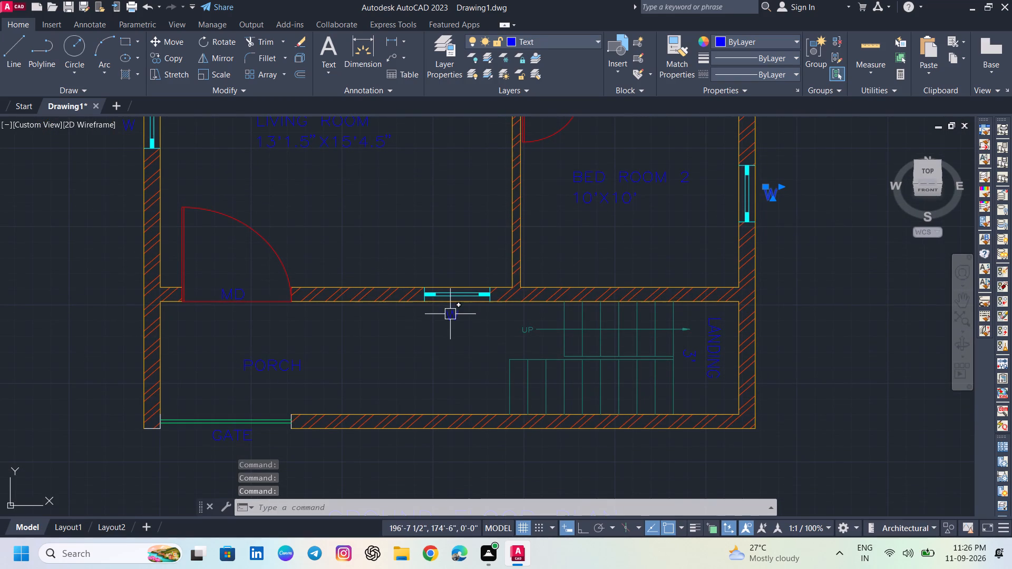
left_click(229, 286)
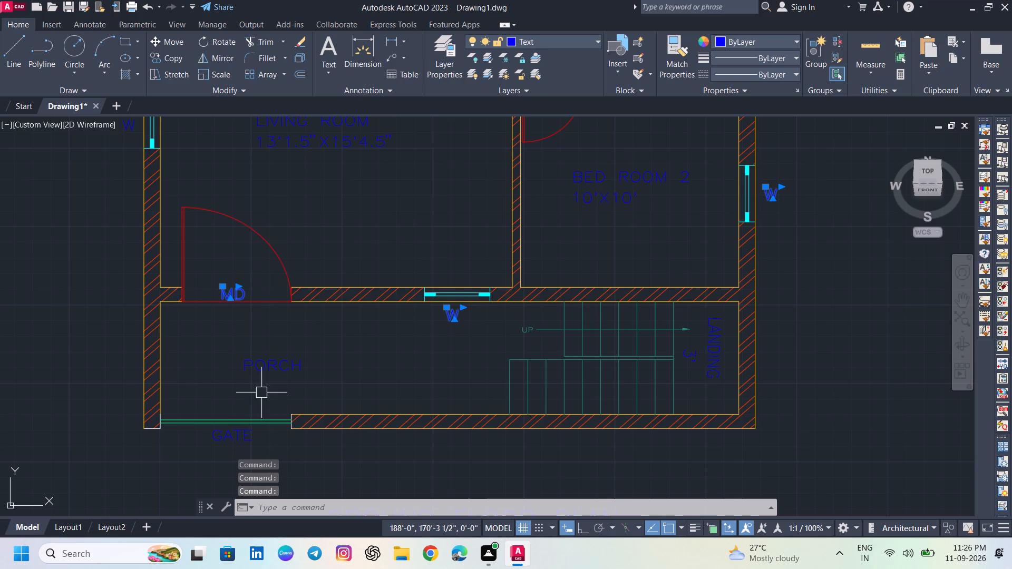
scroll(256, 358, "down", 1)
middle_click_drag(249, 342, 254, 440)
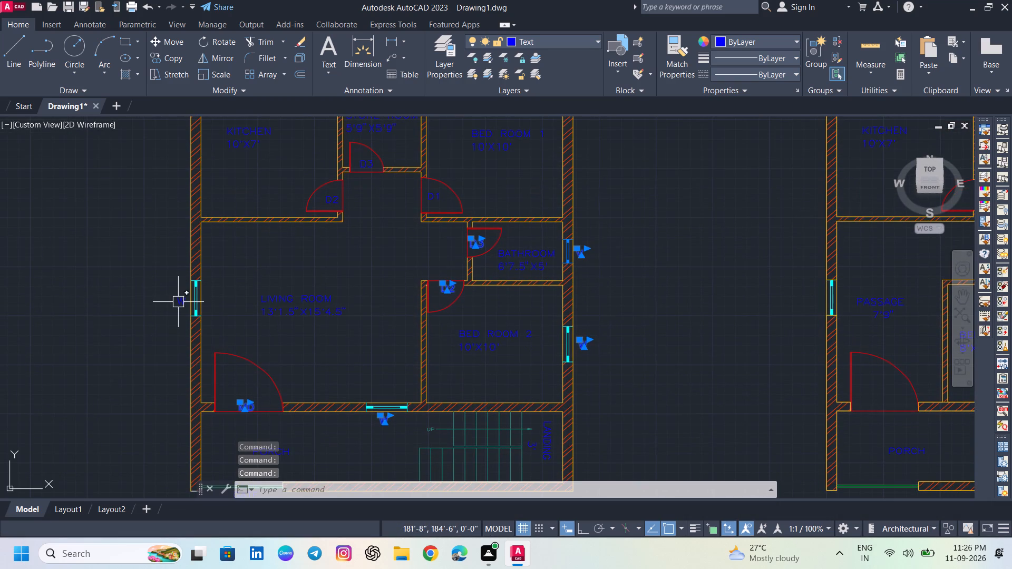
left_click(178, 302)
scroll(213, 250, "down", 1)
middle_click_drag(217, 250, 218, 388)
scroll(239, 286, "up", 2)
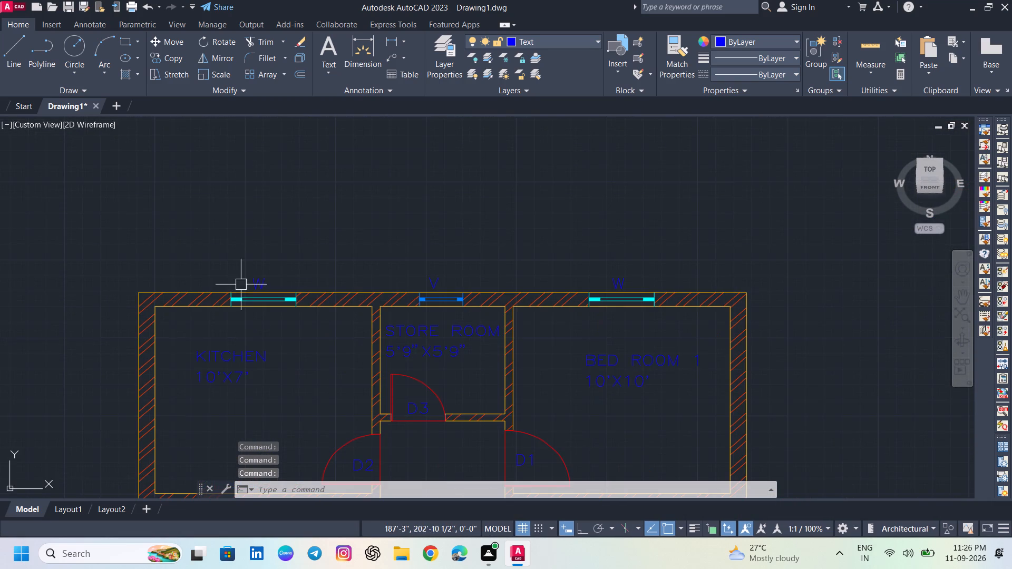
left_click(254, 282)
left_click(436, 289)
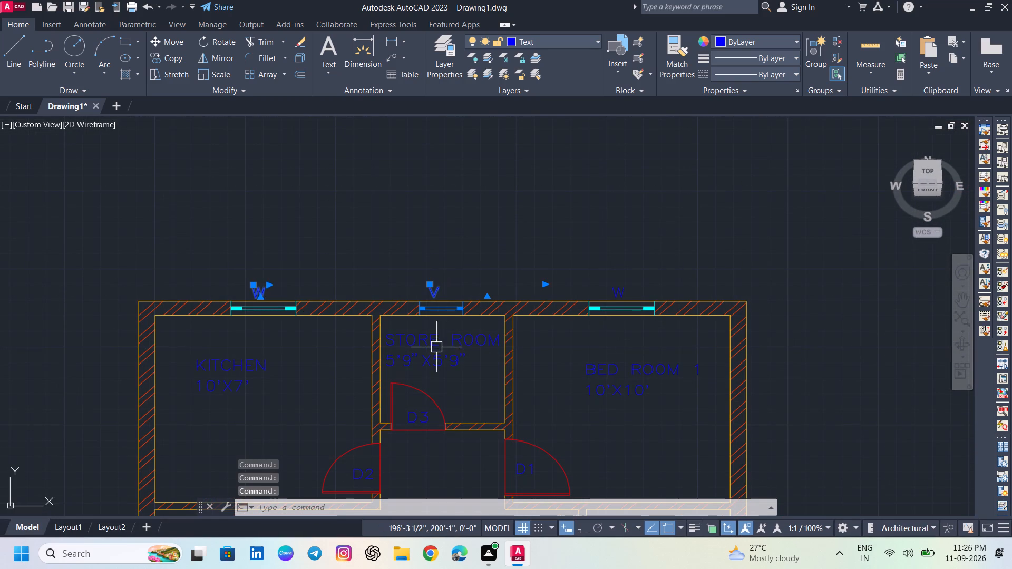
middle_click_drag(436, 347, 438, 298)
middle_click_drag(416, 410, 414, 310)
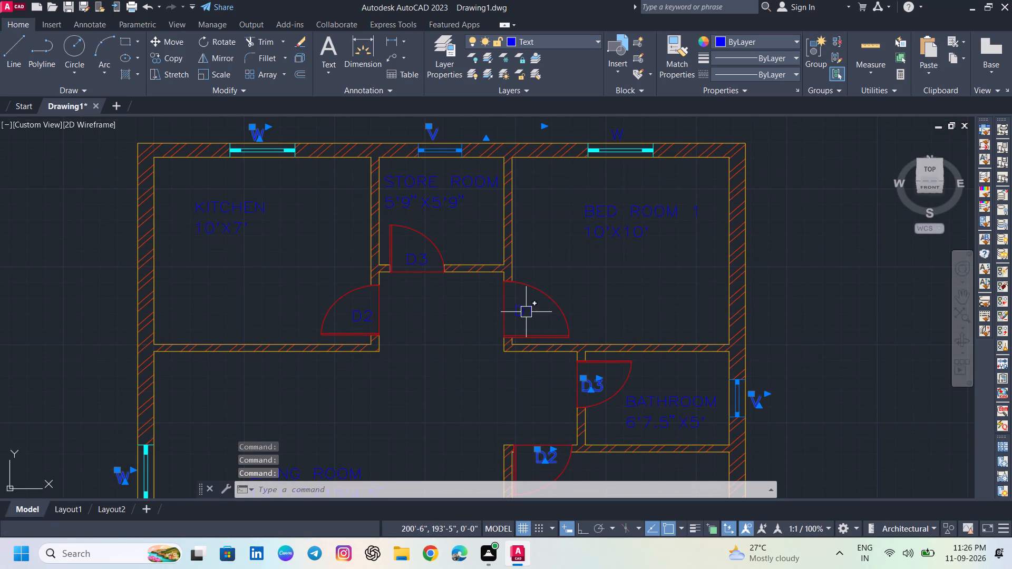
left_click(526, 312)
left_click(419, 259)
left_click(368, 309)
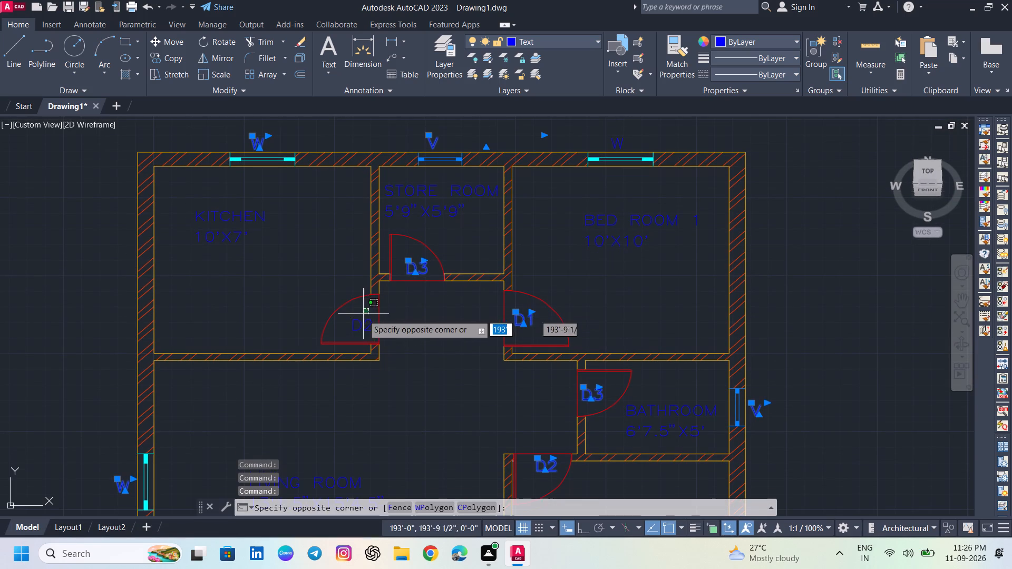
left_click(358, 330)
middle_click_drag(405, 344, 395, 236)
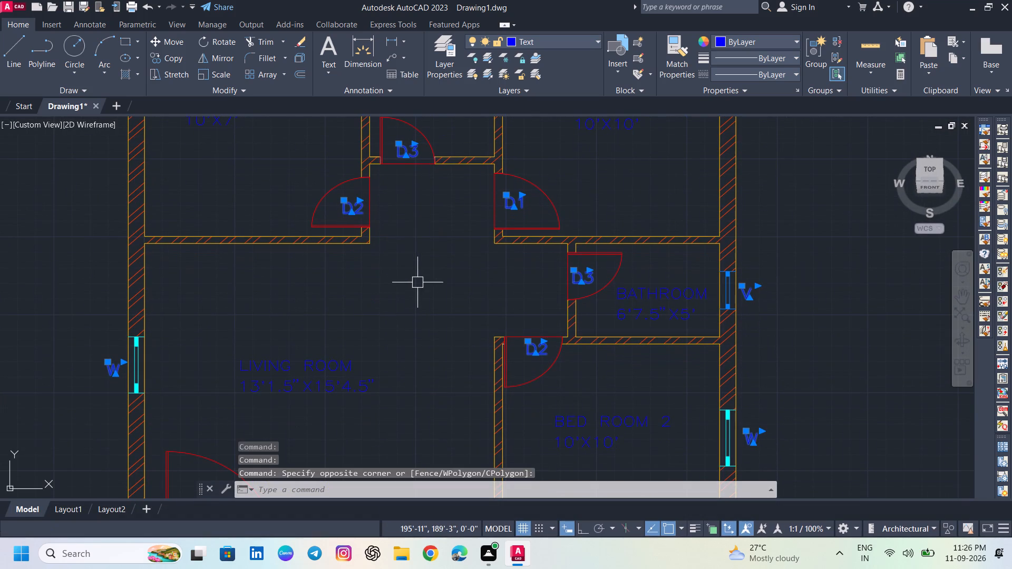
scroll(420, 293, "down", 1)
middle_click_drag(462, 302, 429, 252)
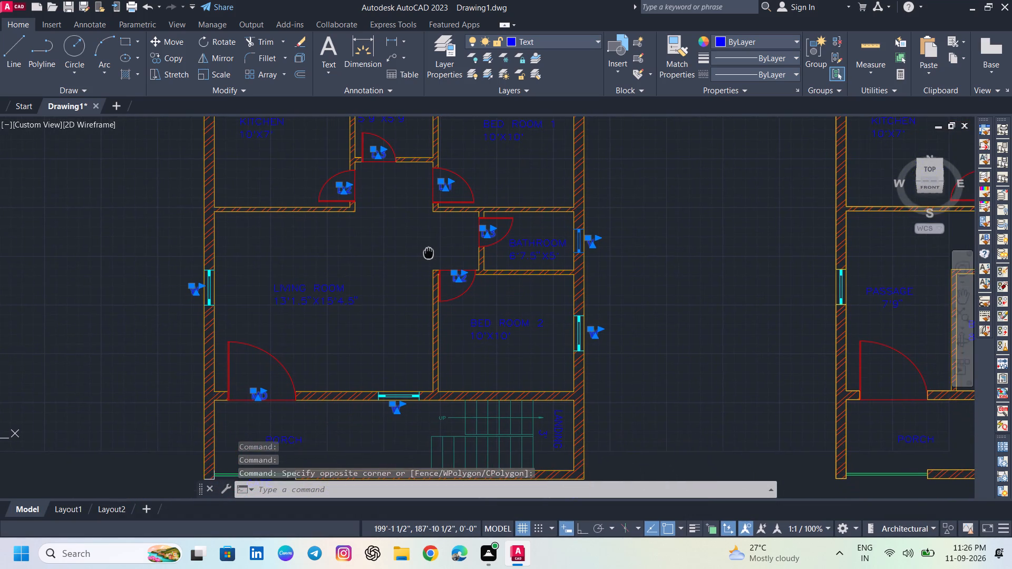
middle_click_drag(429, 252, 369, 235)
scroll(396, 289, "down", 1)
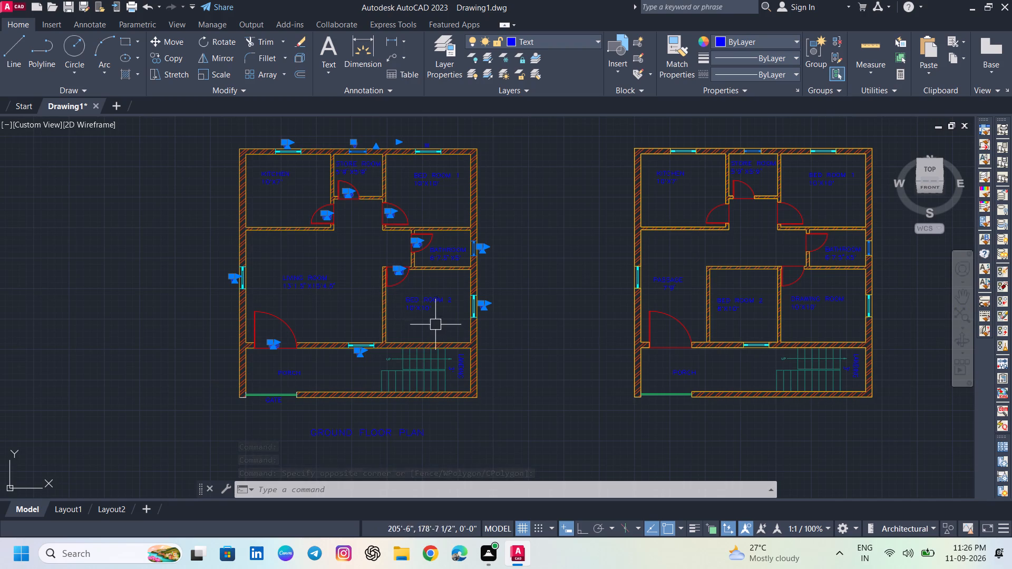
middle_click_drag(420, 276, 404, 295)
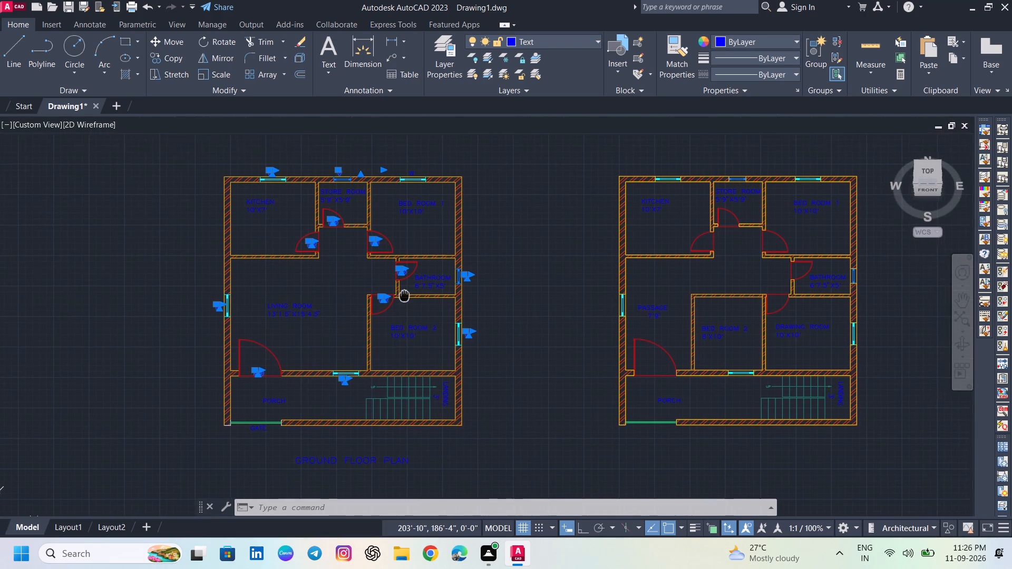
middle_click_drag(404, 295, 403, 296)
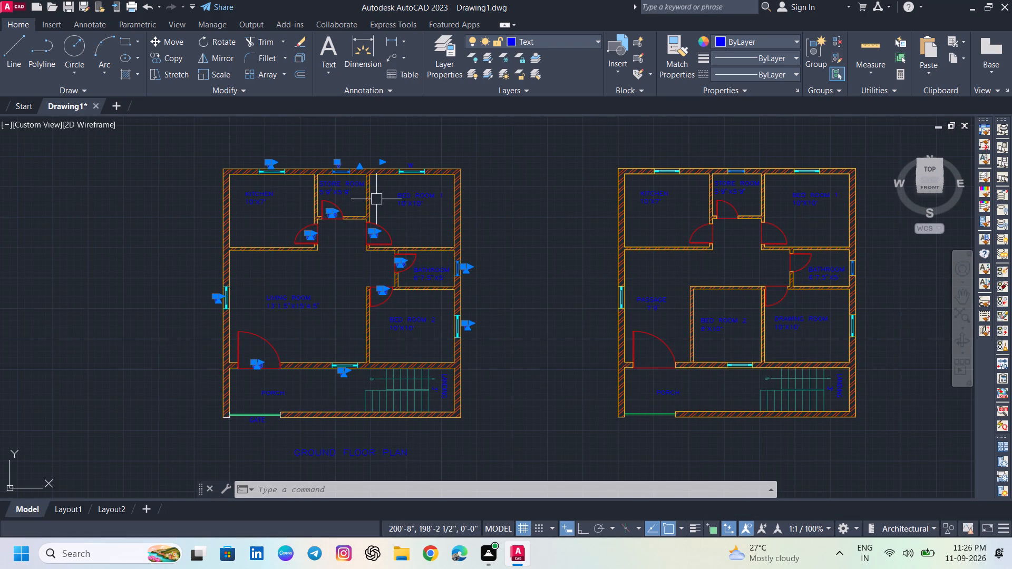
key("c")
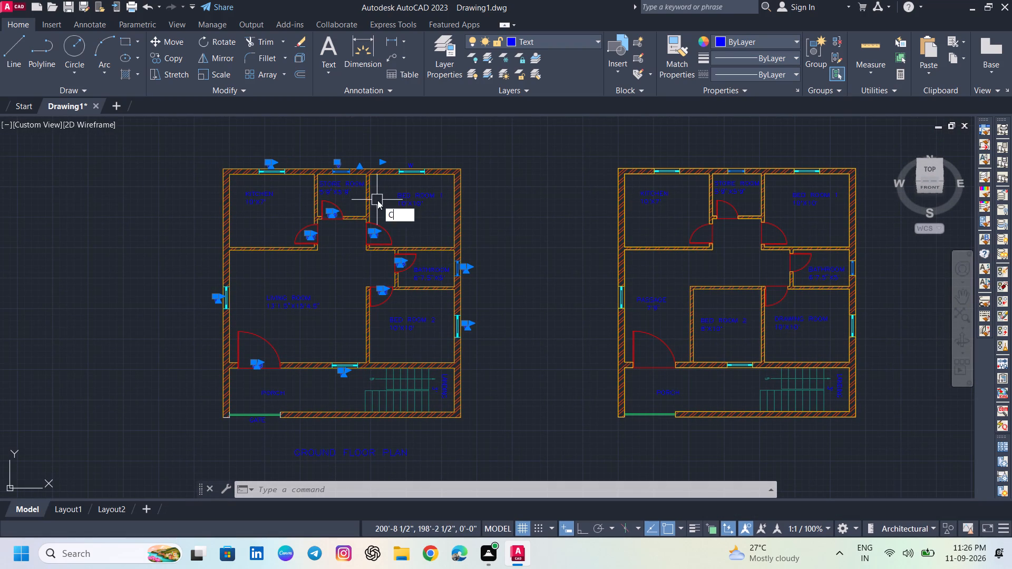
key("p")
key("Return")
scroll(265, 170, "up", 1)
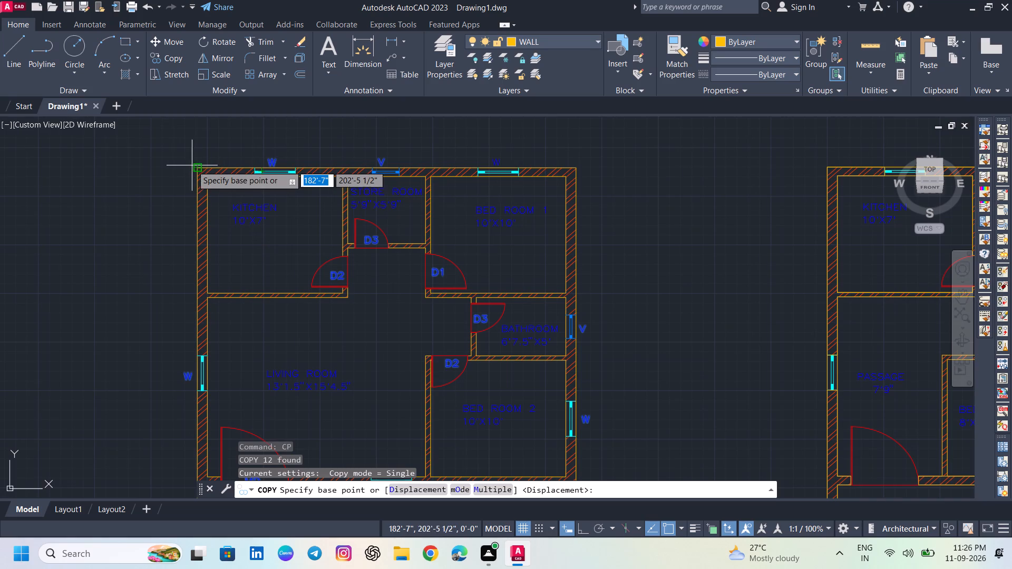
left_click(193, 169)
middle_click_drag(947, 198, 686, 230)
middle_click_drag(692, 232, 572, 230)
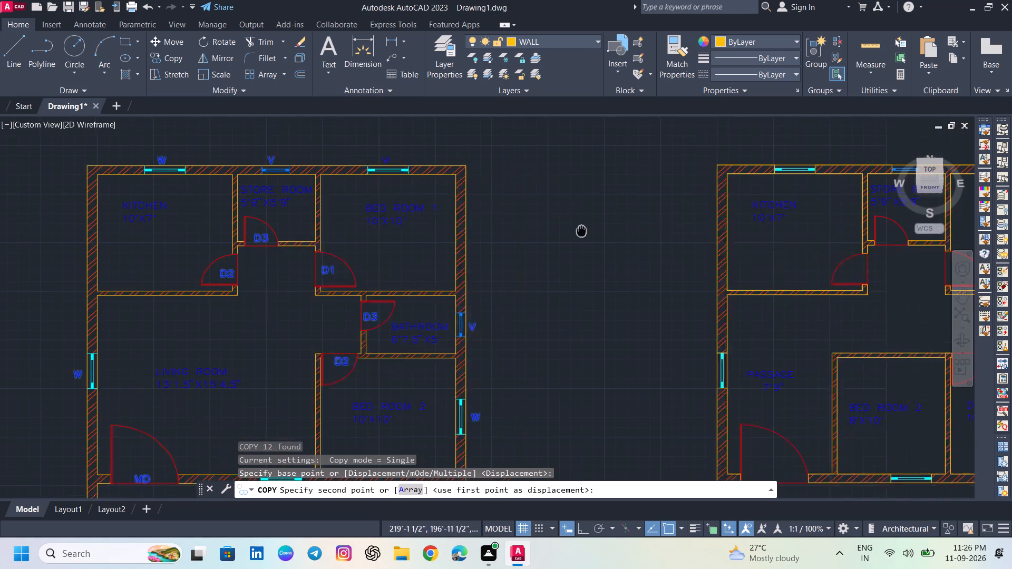
middle_click_drag(572, 230, 490, 232)
left_click(626, 166)
scroll(684, 227, "down", 2)
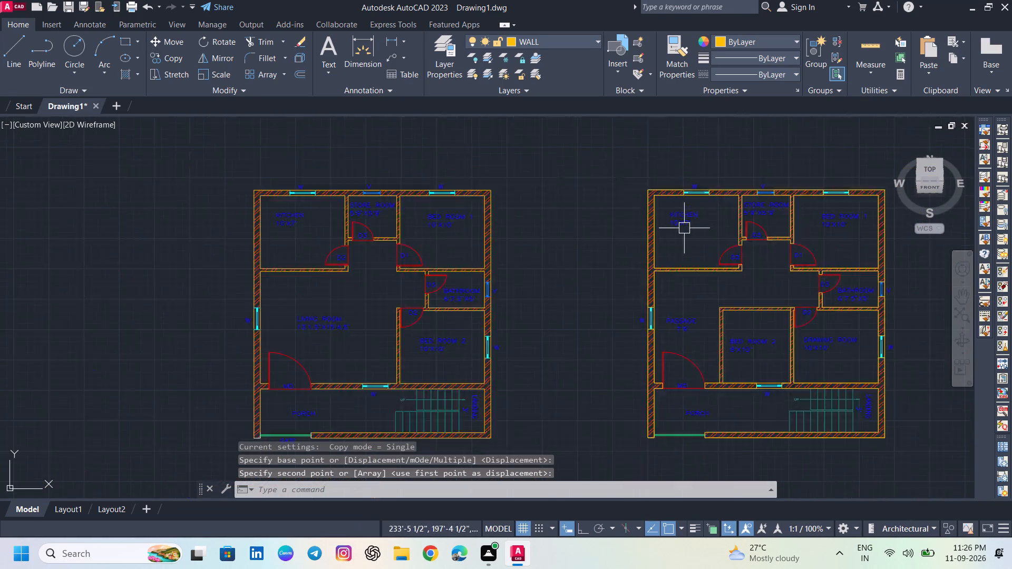
Review the copied door and window labels on the second plan alongside the original plan.
middle_click_drag(706, 262, 656, 261)
middle_click_drag(702, 238, 646, 257)
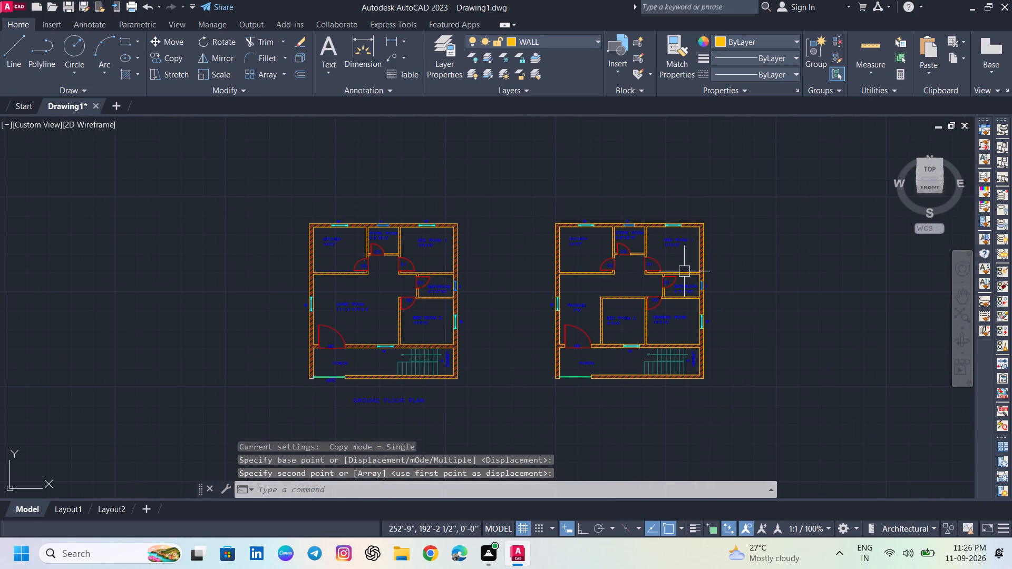
scroll(685, 271, "up", 4)
scroll(724, 281, "down", 2)
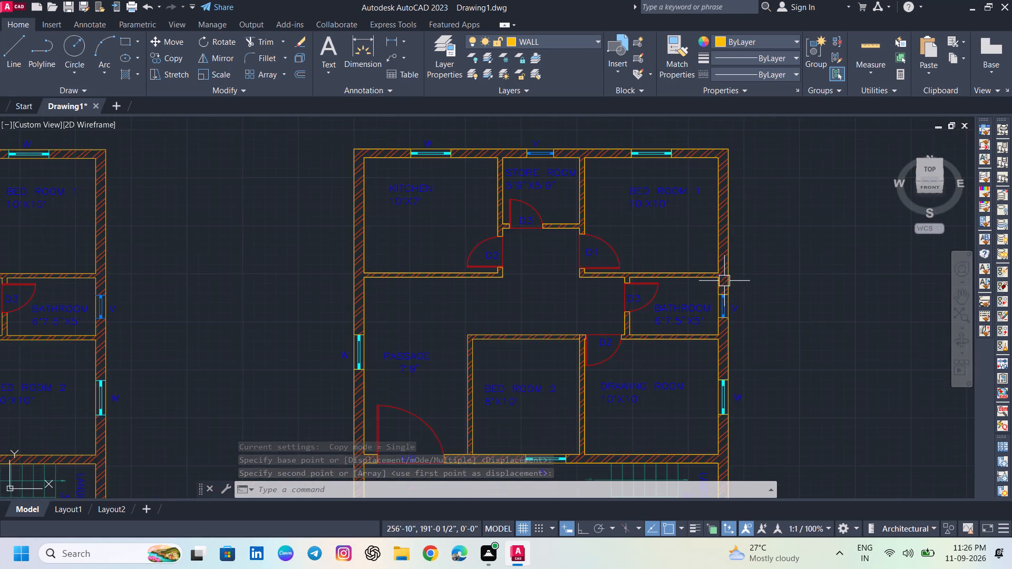
scroll(696, 280, "down", 1)
middle_click_drag(658, 261, 618, 284)
scroll(592, 276, "up", 1)
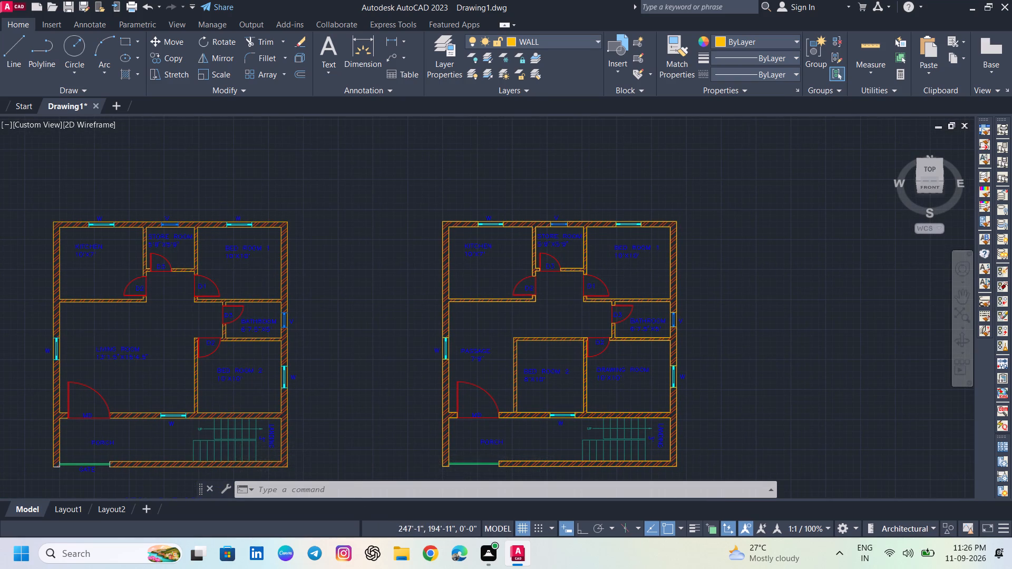
scroll(560, 263, "down", 3)
scroll(545, 293, "up", 1)
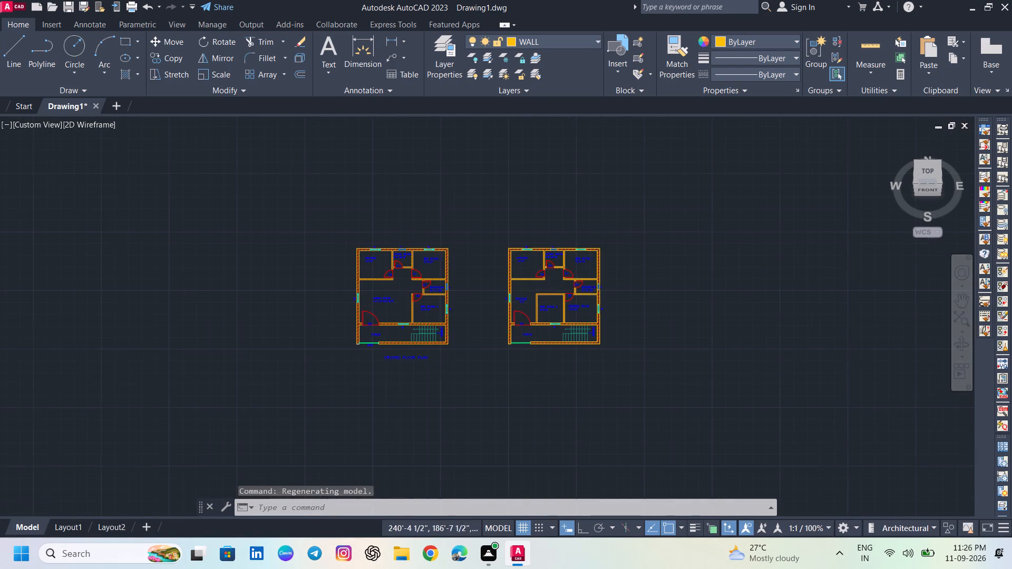
scroll(545, 293, "up", 2)
scroll(545, 293, "down", 2)
middle_click_drag(529, 296, 486, 297)
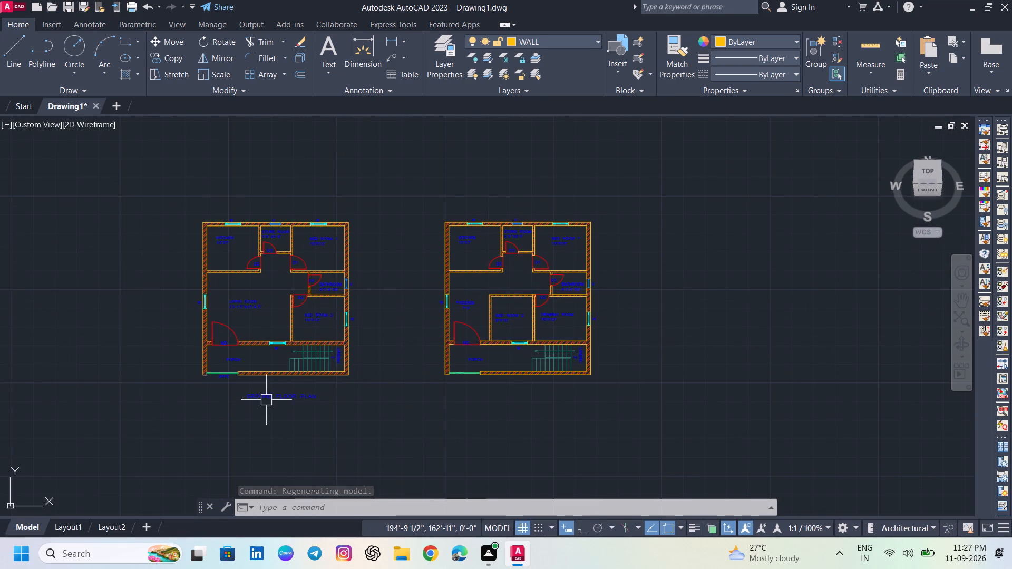
Copy the GROUND FLOOR PLAN title to the matching position below the second plan, using the outer wall corners as reference.
left_click(266, 400)
type("CP")
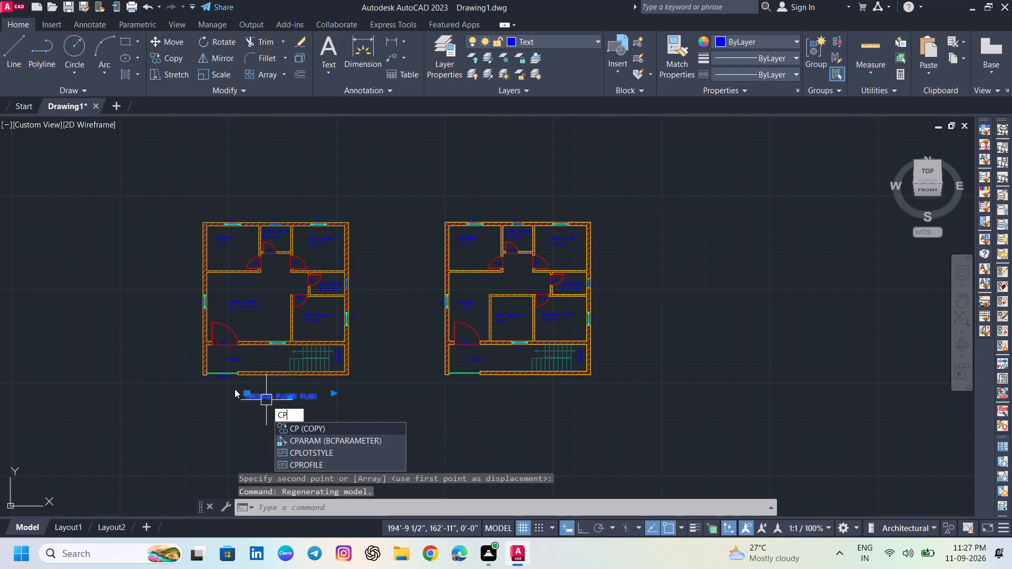
key("Return")
left_click(199, 372)
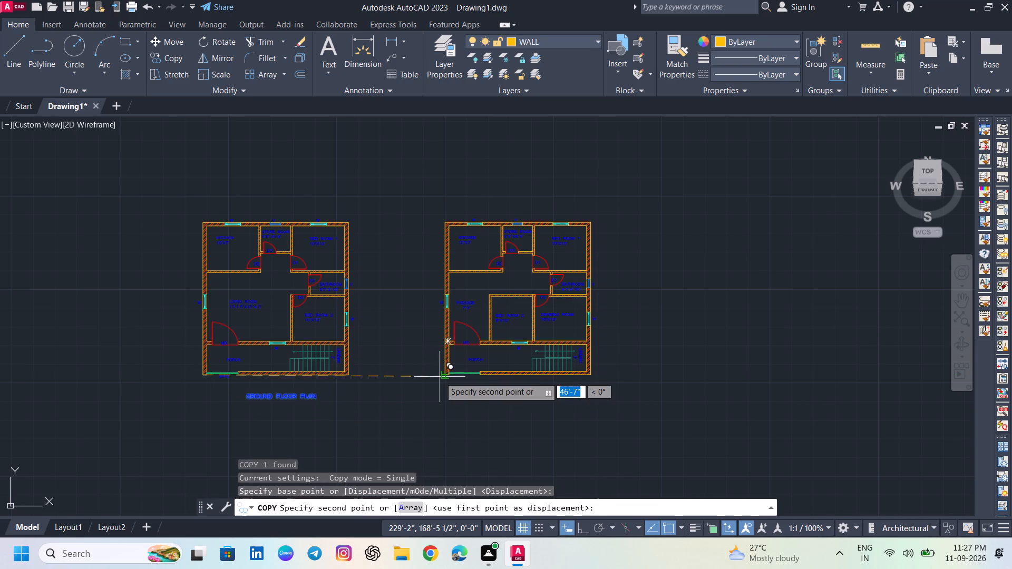
scroll(441, 377, "up", 2)
left_click(447, 374)
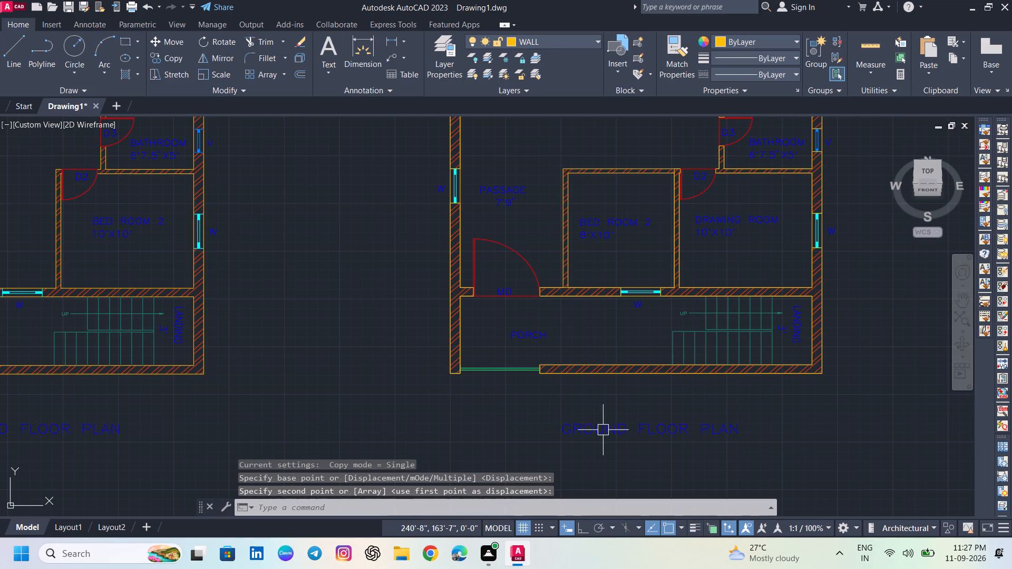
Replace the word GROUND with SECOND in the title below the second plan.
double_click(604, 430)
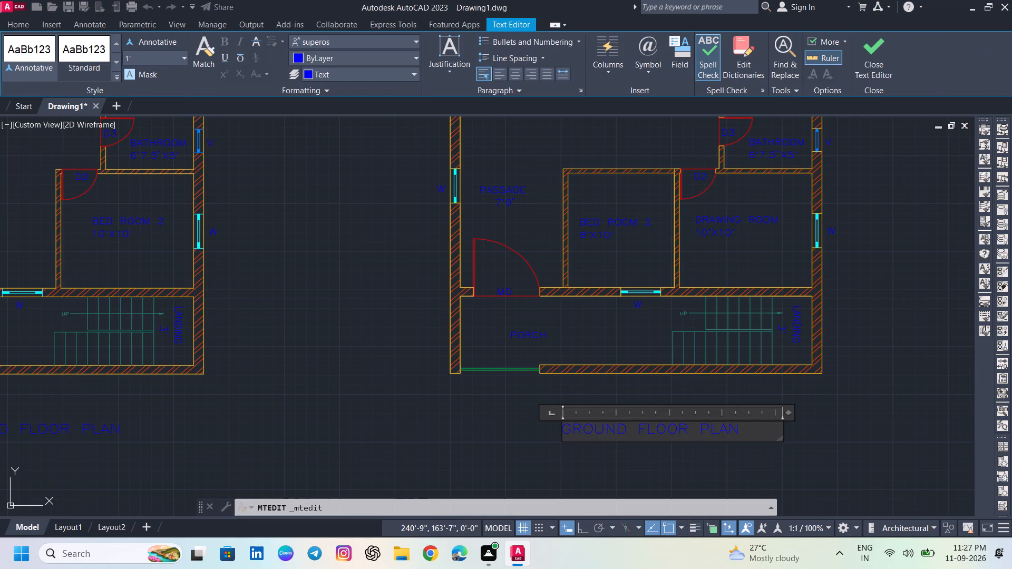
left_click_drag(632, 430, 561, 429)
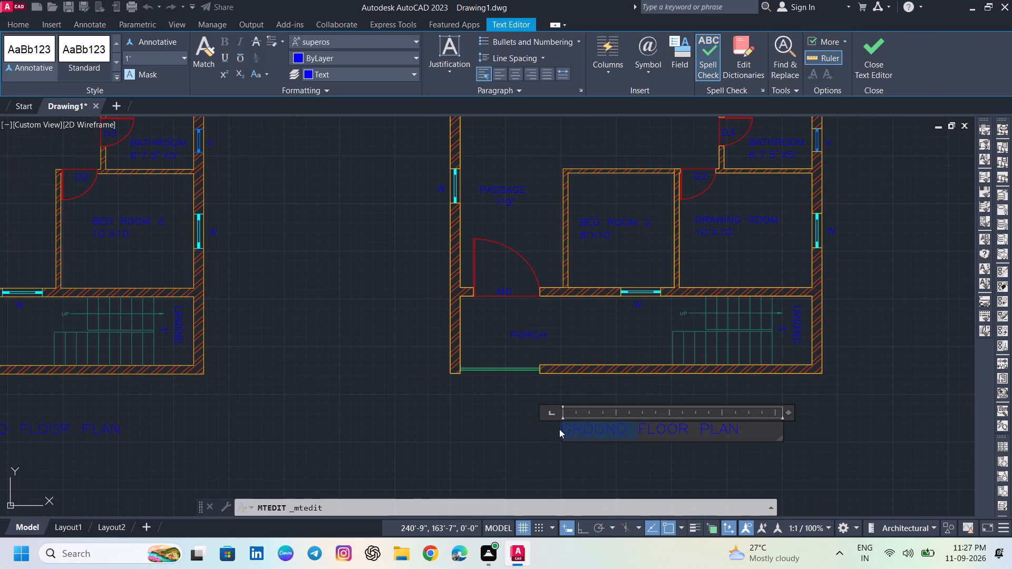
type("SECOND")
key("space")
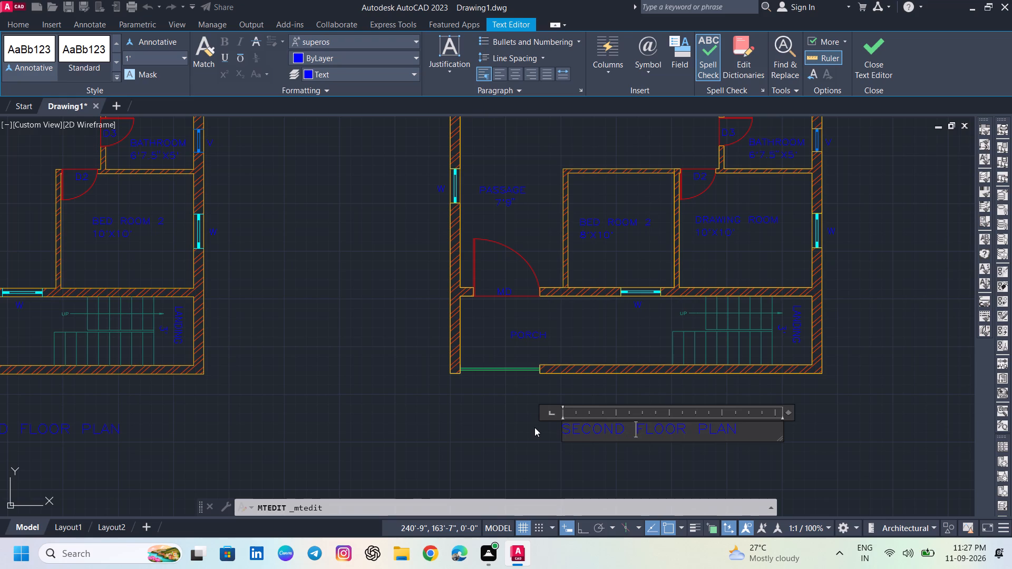
Change the second plan's title wording from SECOND to FIRST, making it FIRST FLOOR PLAN.
left_click_drag(623, 429, 561, 429)
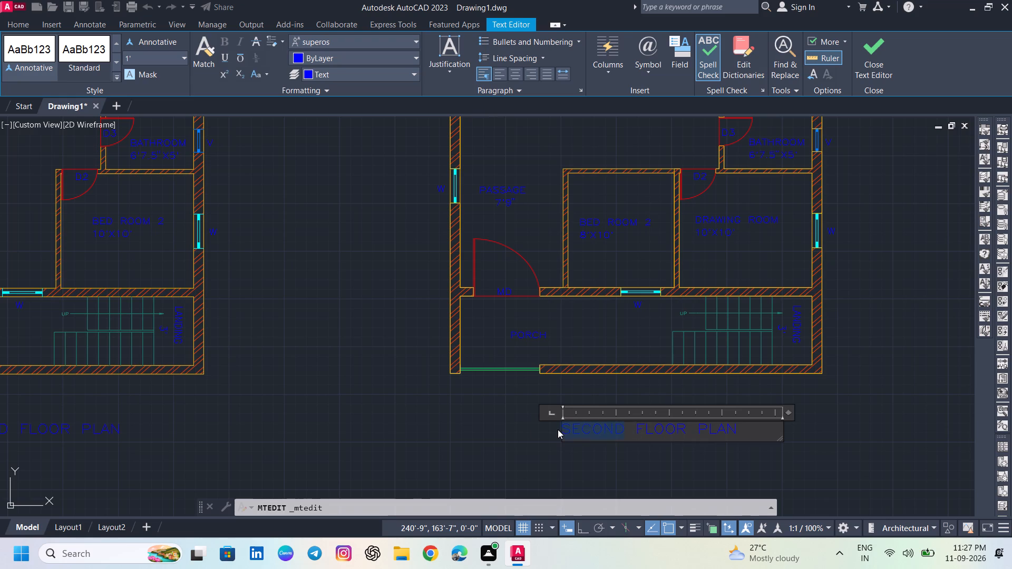
type("FIRST")
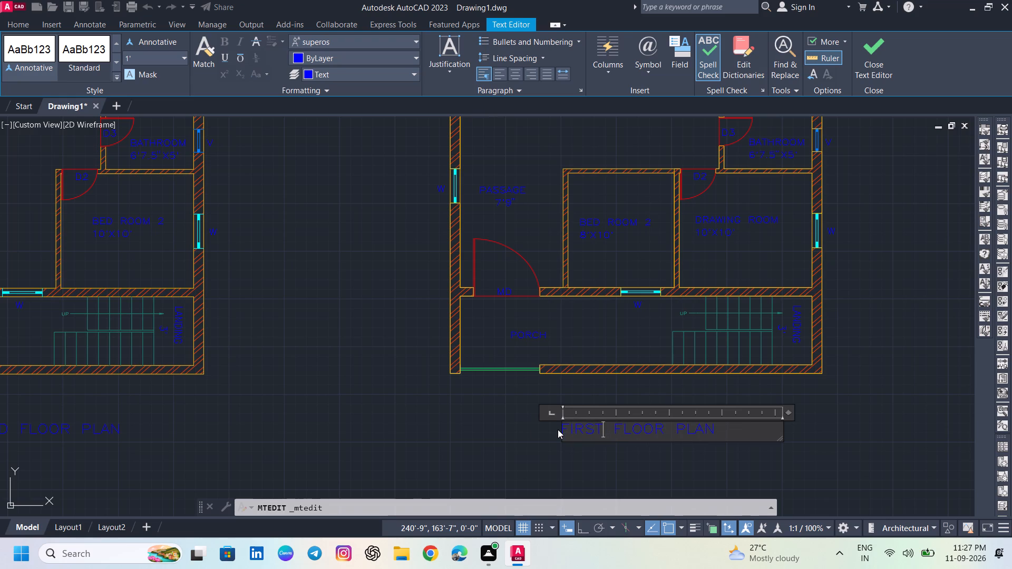
left_click(521, 409)
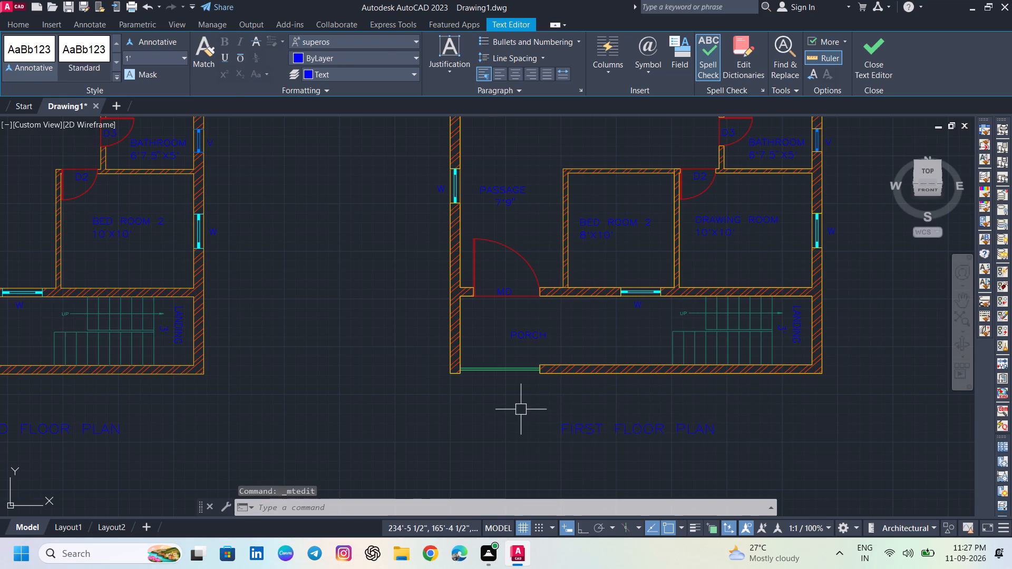
Examine the porch, its gate opening and the surrounding front wall on the first floor plan.
scroll(529, 392, "up", 2)
middle_click_drag(540, 375, 529, 405)
scroll(531, 397, "up", 1)
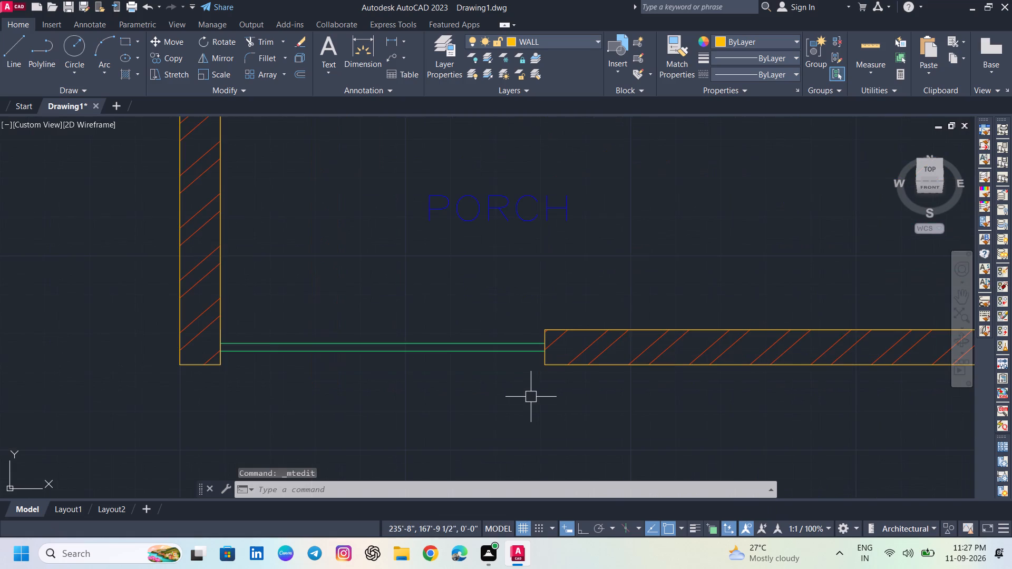
scroll(543, 387, "down", 2)
middle_click_drag(541, 389, 484, 398)
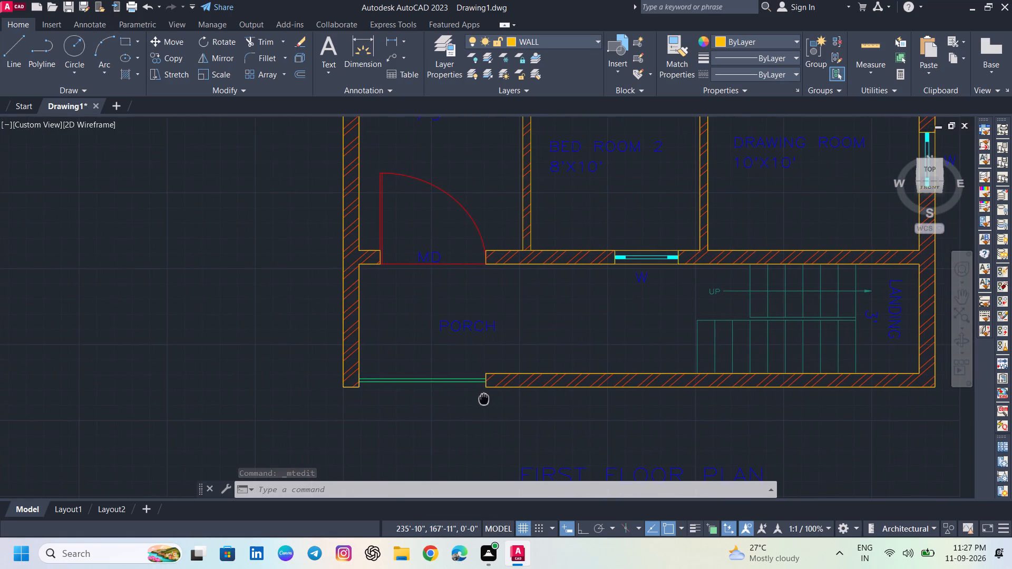
middle_click_drag(484, 398, 484, 398)
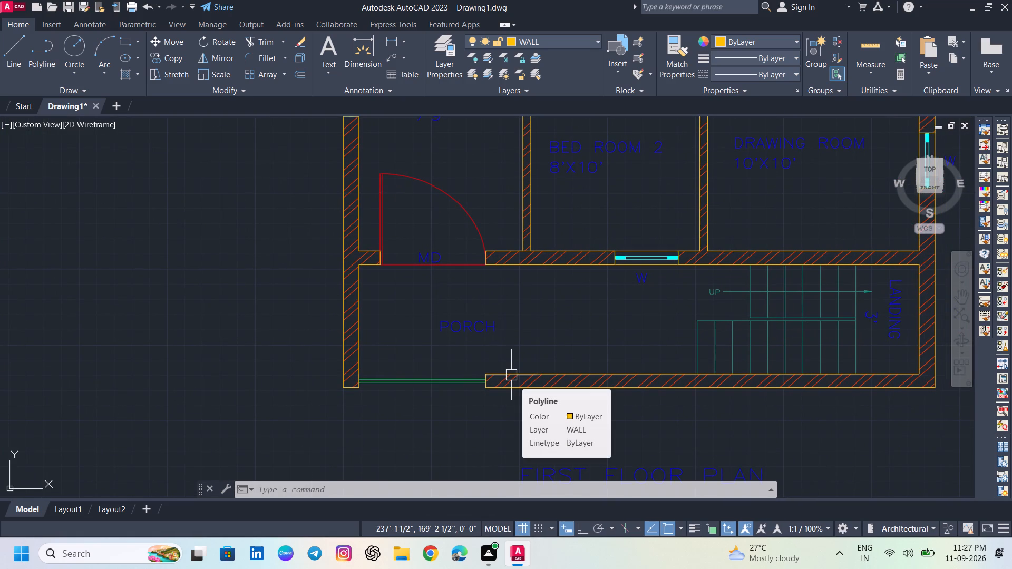
scroll(693, 328, "up", 2)
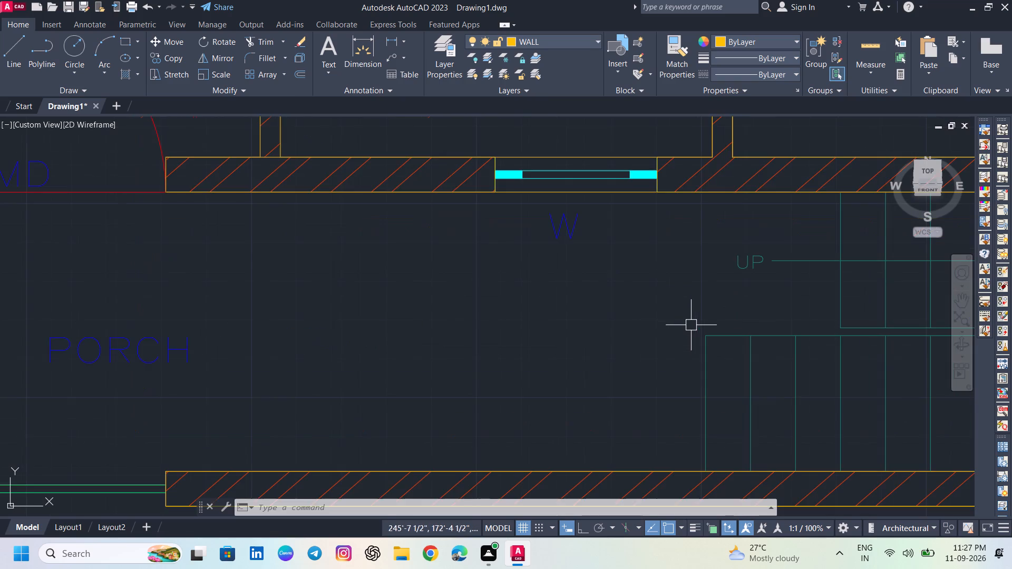
middle_click_drag(691, 327, 660, 321)
scroll(652, 307, "down", 2)
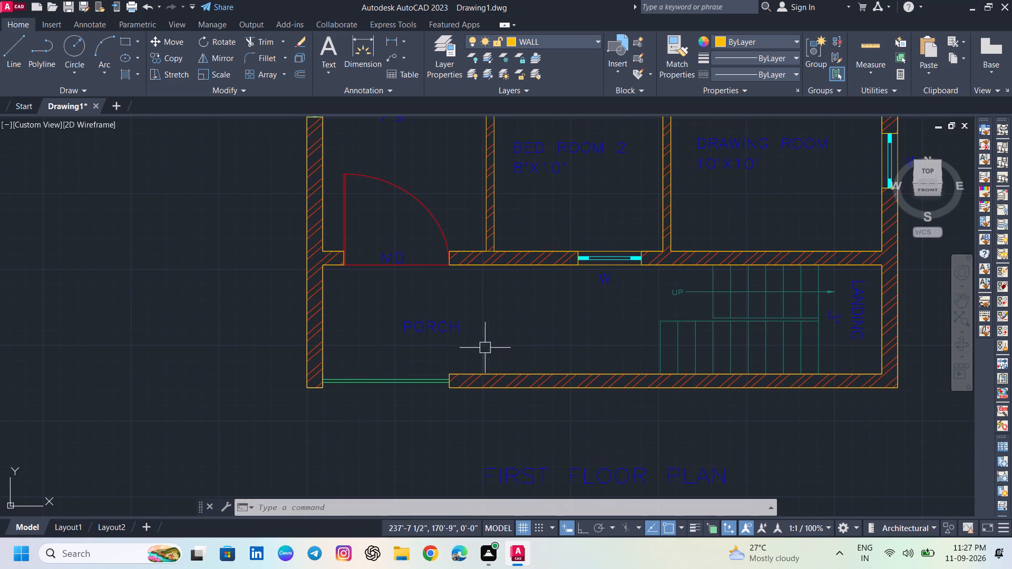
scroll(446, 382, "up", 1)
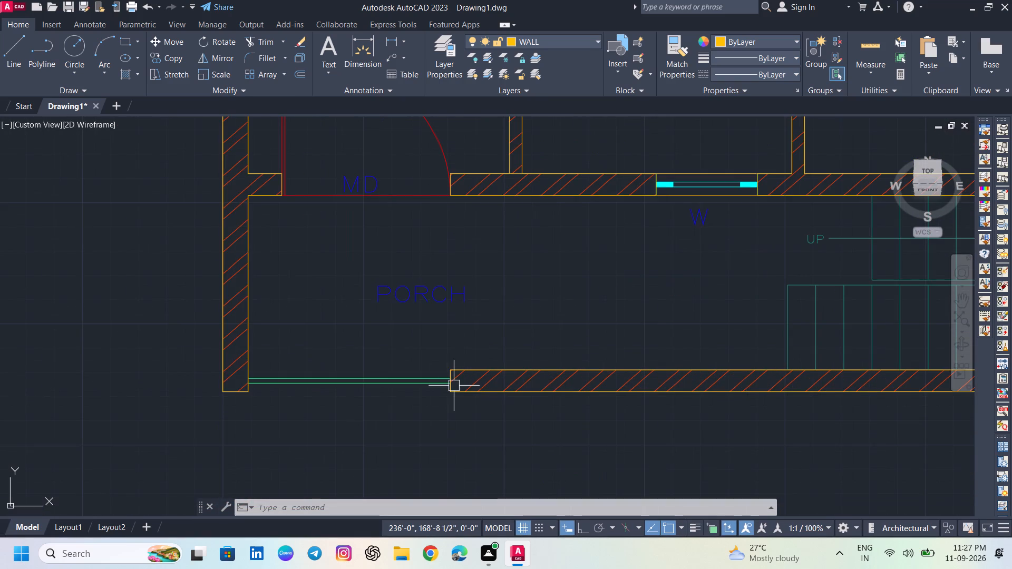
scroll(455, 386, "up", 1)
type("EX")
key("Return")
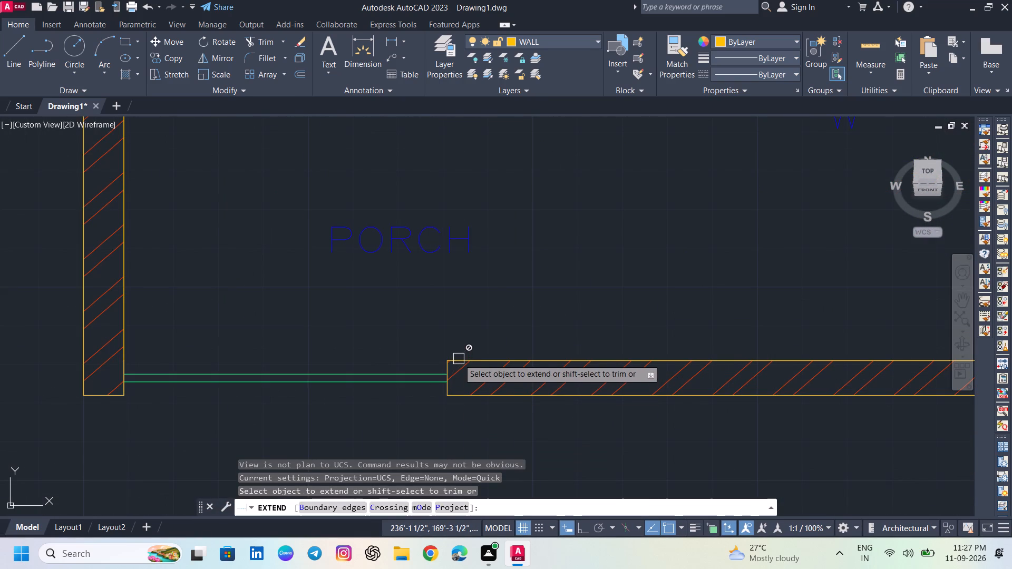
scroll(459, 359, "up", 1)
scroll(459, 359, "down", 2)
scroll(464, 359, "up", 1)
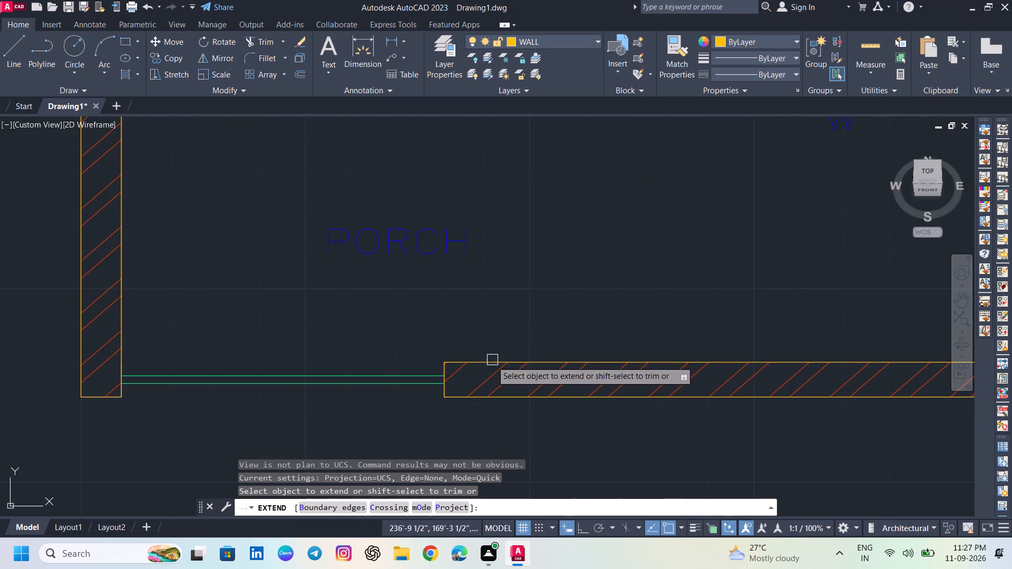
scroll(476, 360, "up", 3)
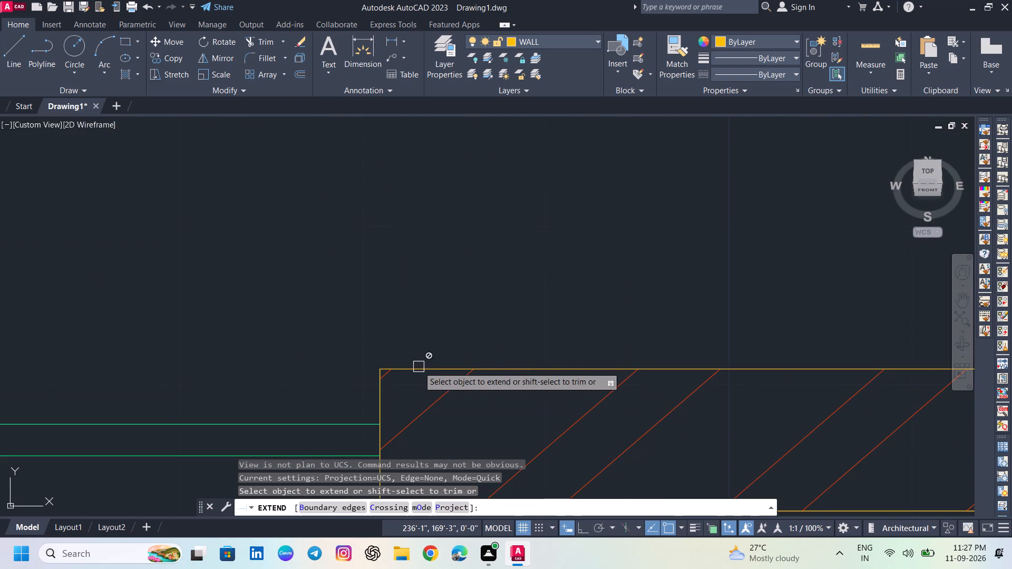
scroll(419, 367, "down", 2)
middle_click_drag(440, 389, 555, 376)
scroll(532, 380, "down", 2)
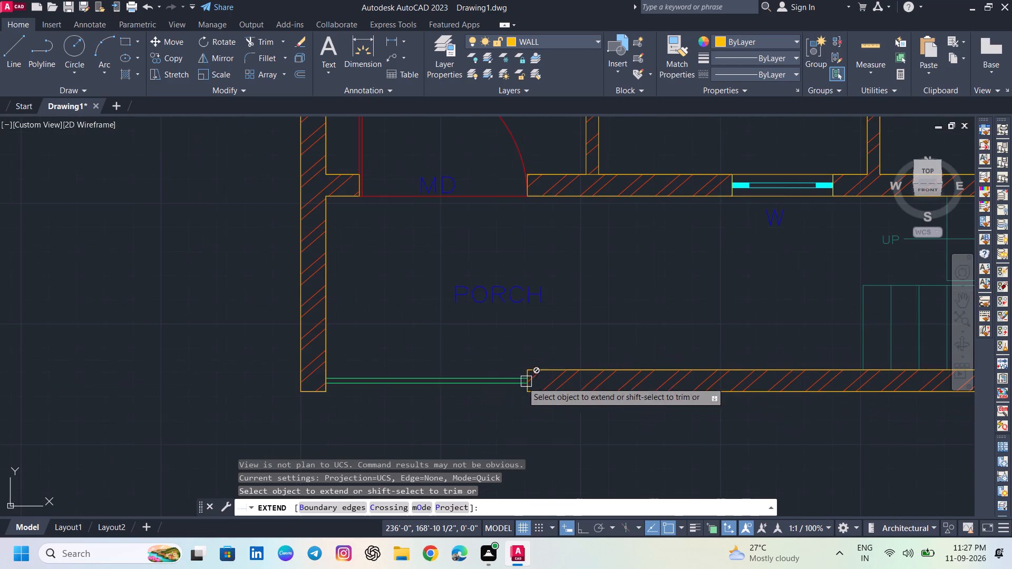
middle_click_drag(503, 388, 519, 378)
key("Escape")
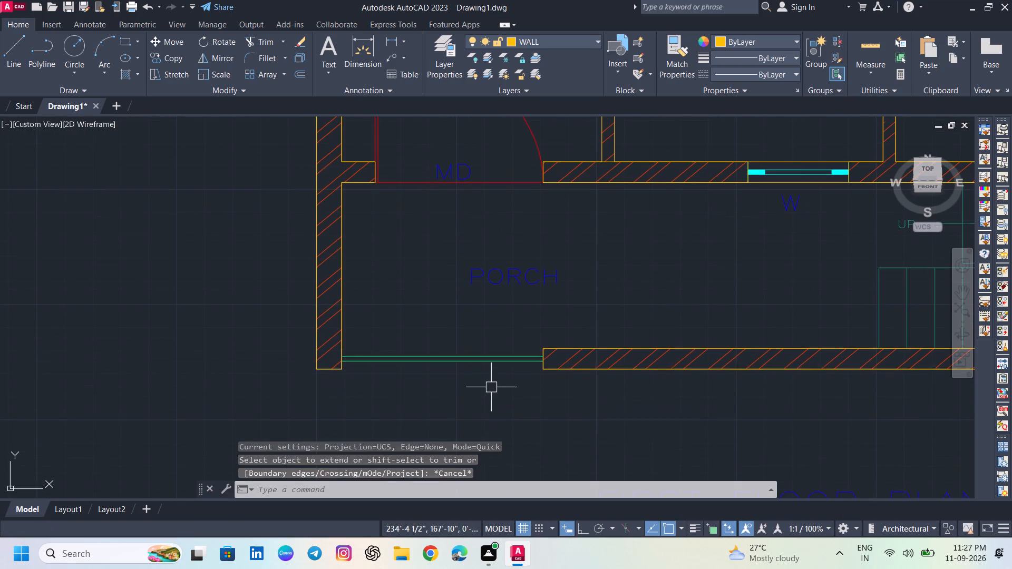
Delete the gate from the porch opening on the first floor plan.
left_click_drag(484, 355, 485, 359)
key("Delete")
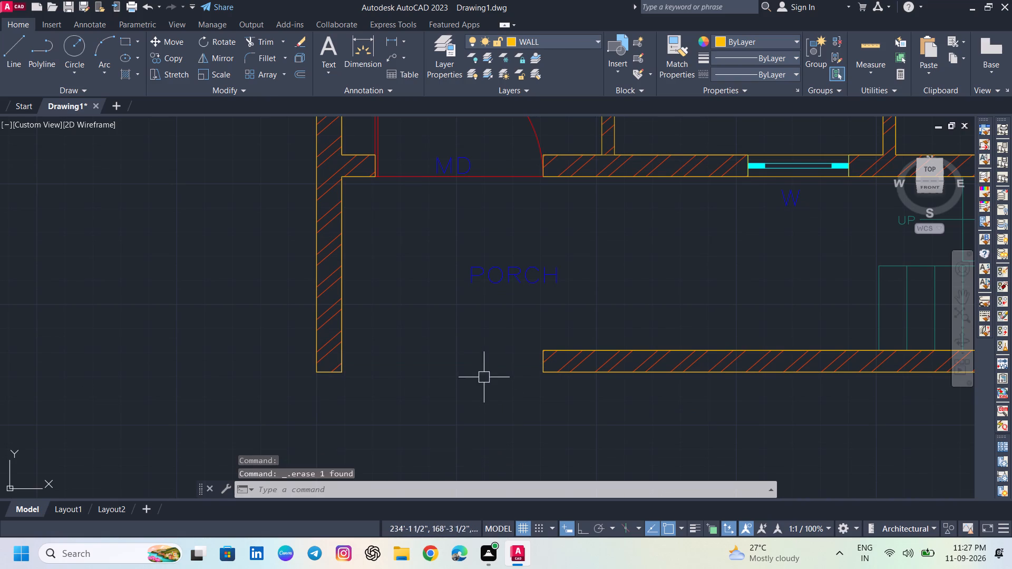
Stretch the overlapping outlines of the porch's front wall 6' across the gate opening to the left outer wall's inner face.
scroll(510, 372, "up", 2)
left_click(589, 342)
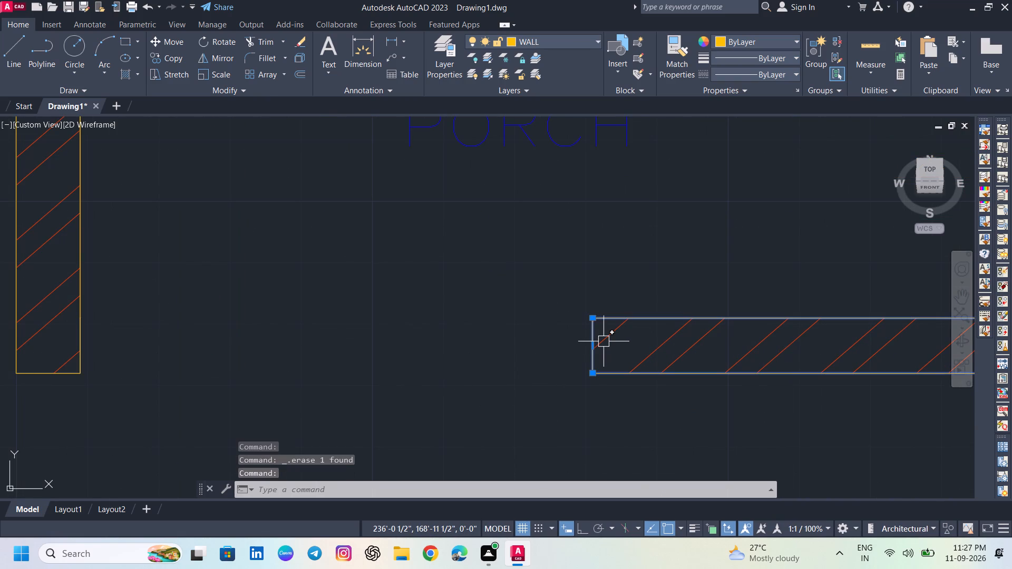
key("Escape")
scroll(587, 348, "down", 1)
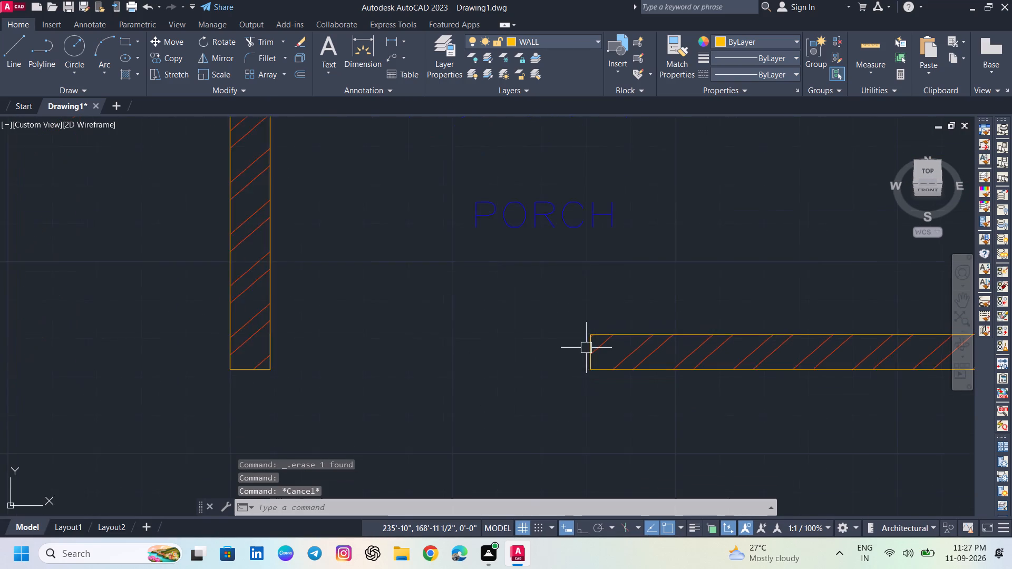
scroll(588, 348, "down", 1)
middle_click_drag(588, 348, 543, 366)
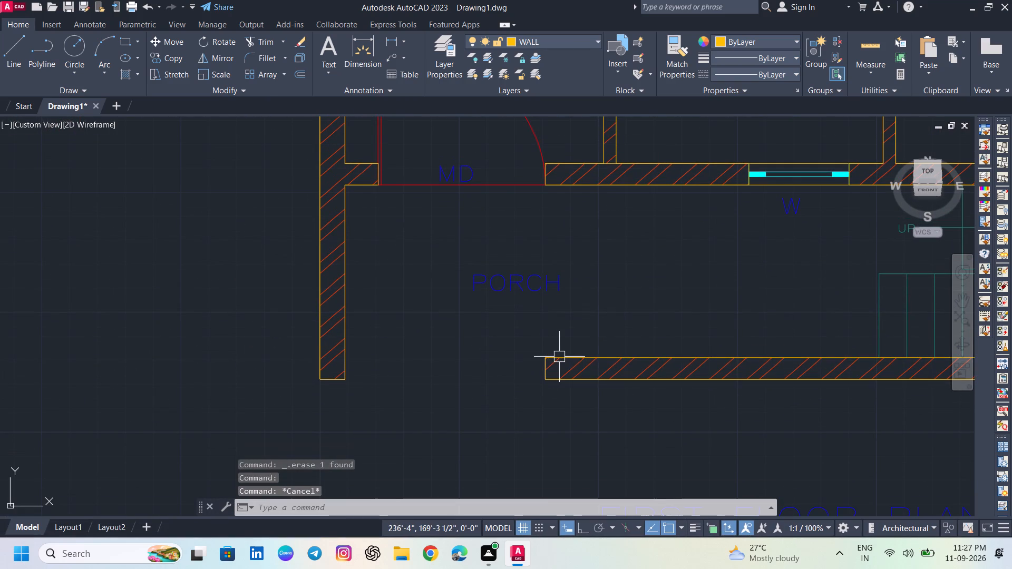
left_click(547, 364)
scroll(544, 369, "up", 2)
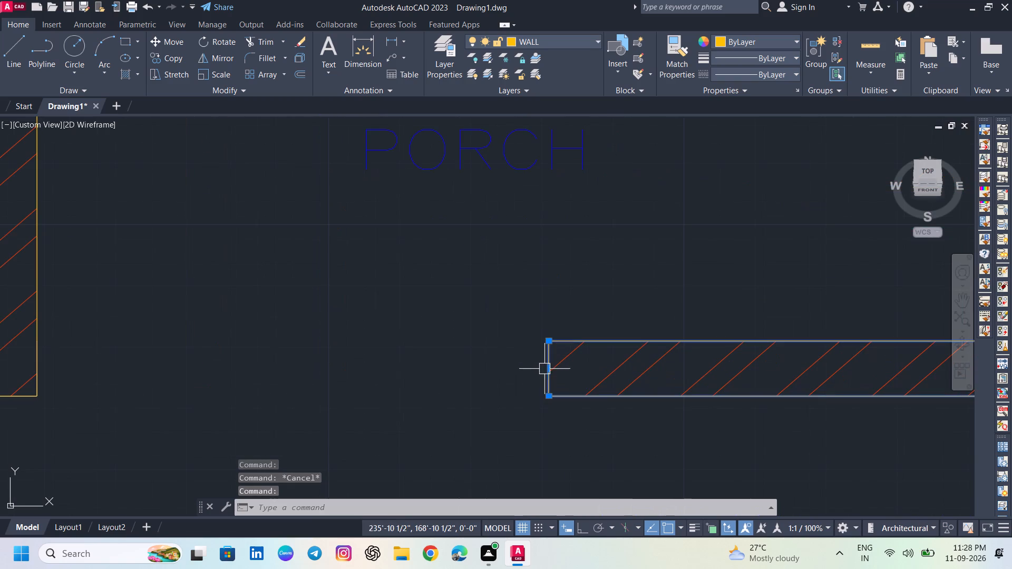
left_click(548, 368)
scroll(305, 364, "down", 1)
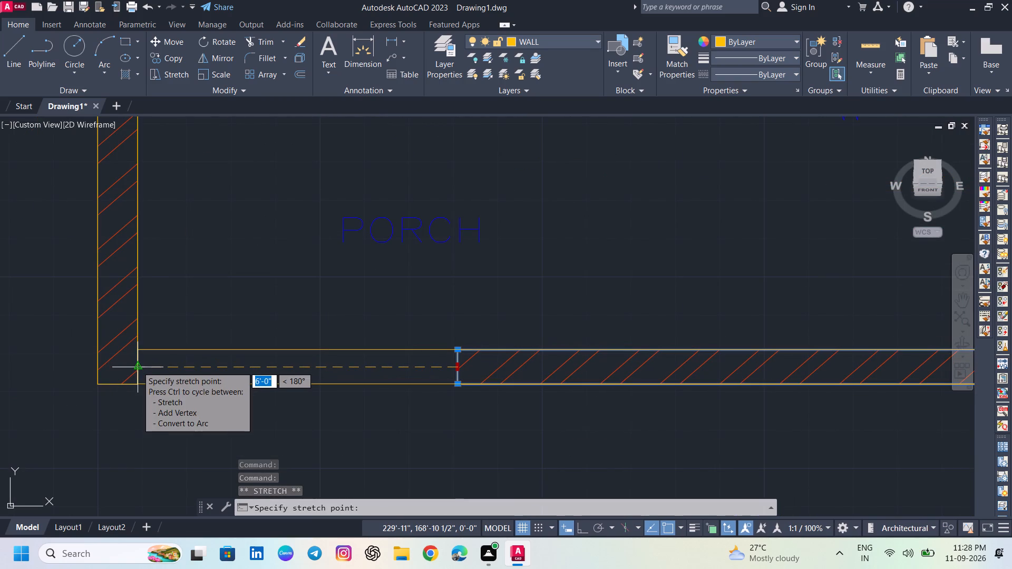
left_click(137, 366)
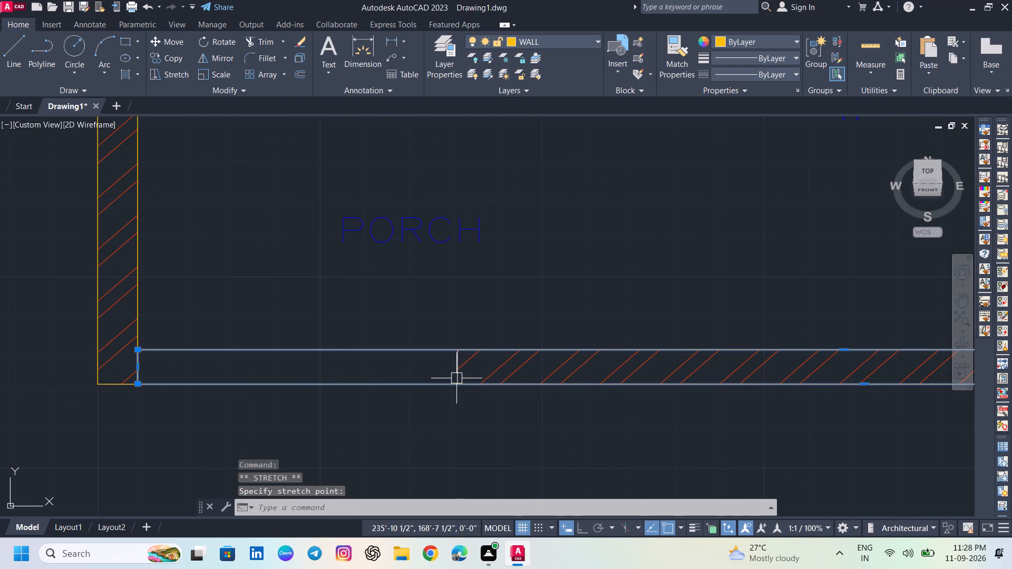
left_click(456, 378)
left_click(459, 370)
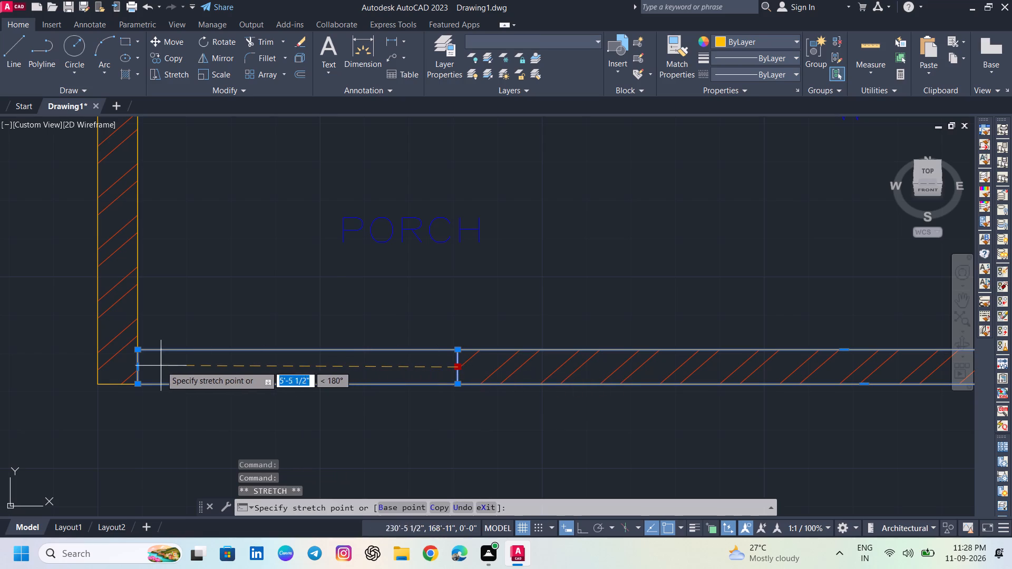
left_click(137, 367)
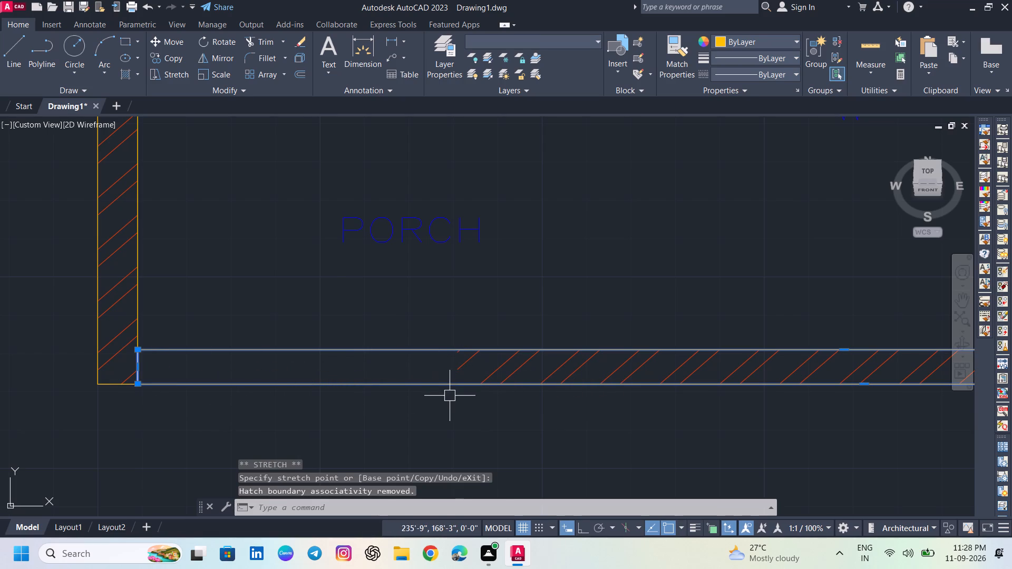
key("Escape")
Stretch the front wall's hatch across the former gate opening to the left outer wall's inner face.
left_click(462, 369)
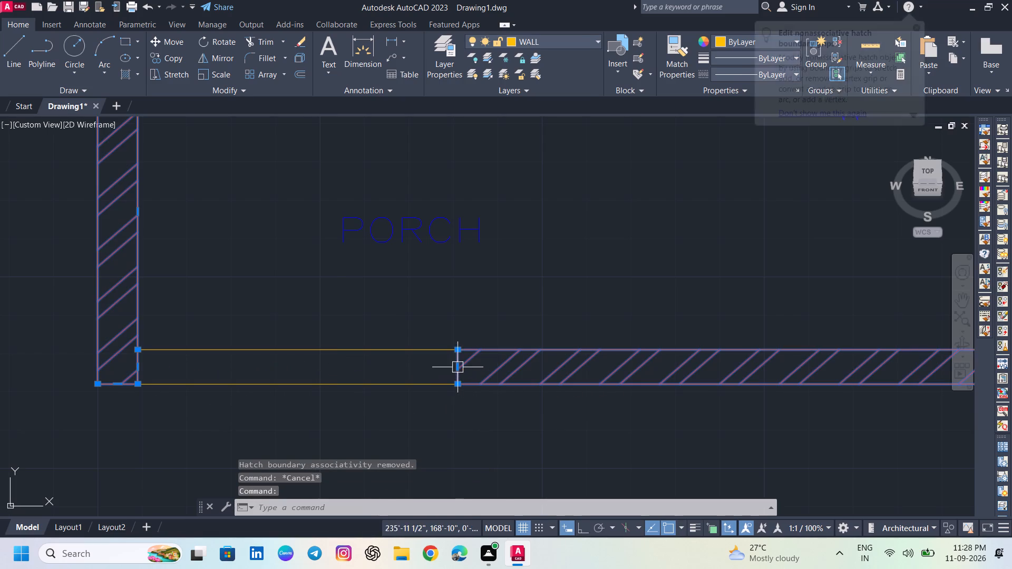
left_click(458, 370)
left_click(137, 367)
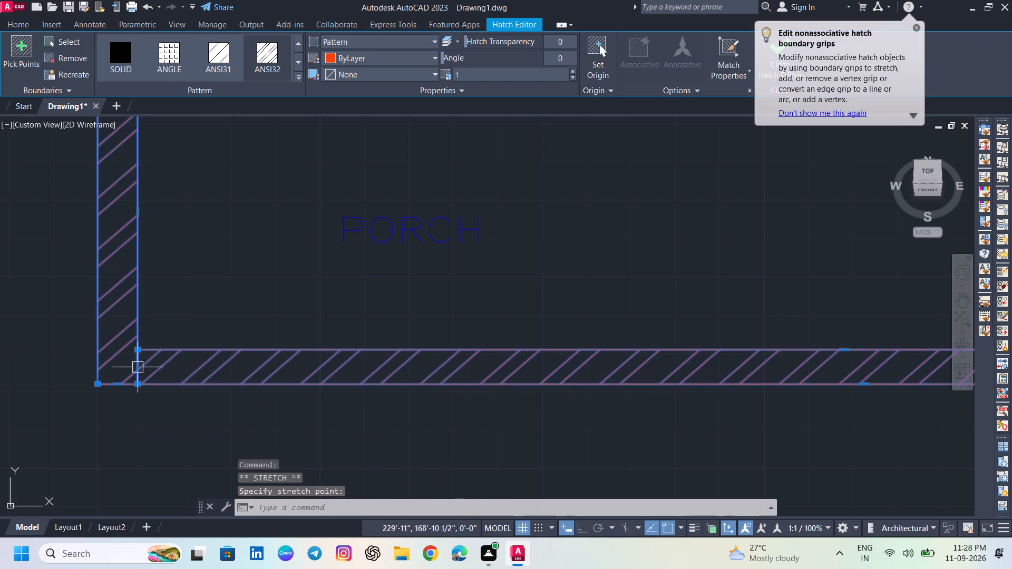
key("Escape")
Trim the leftover dividing lines where the extended porch front wall meets the left outer wall.
scroll(122, 368, "up", 2)
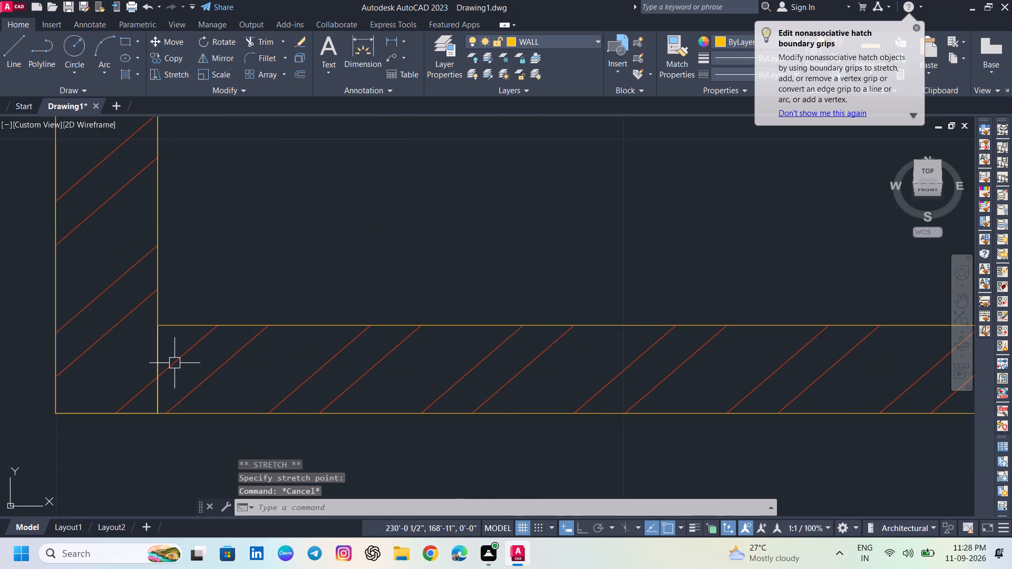
scroll(174, 363, "up", 1)
left_click(147, 357)
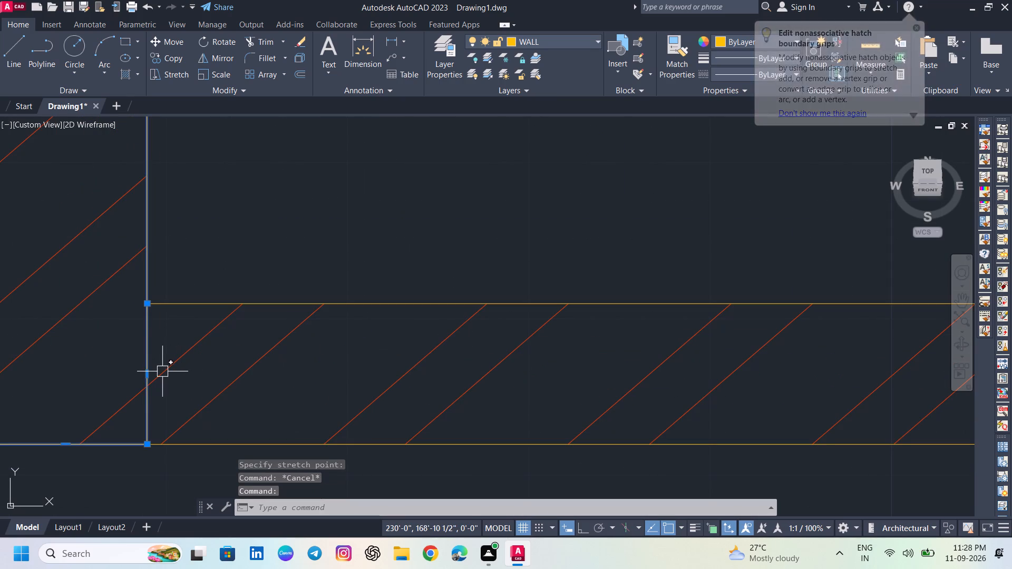
key("Escape")
scroll(152, 382, "down", 2)
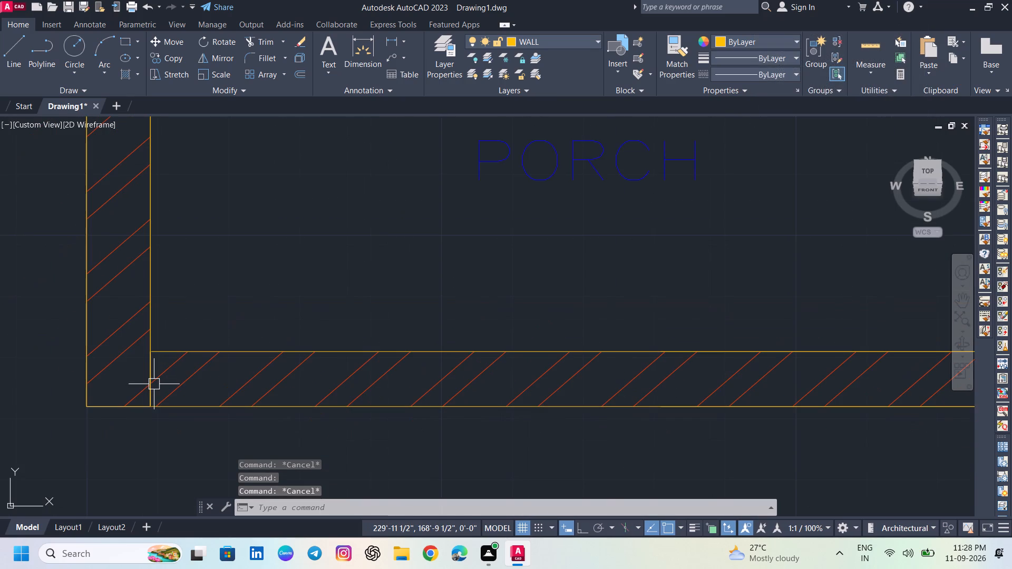
type("TR")
key("Return")
scroll(141, 382, "up", 2)
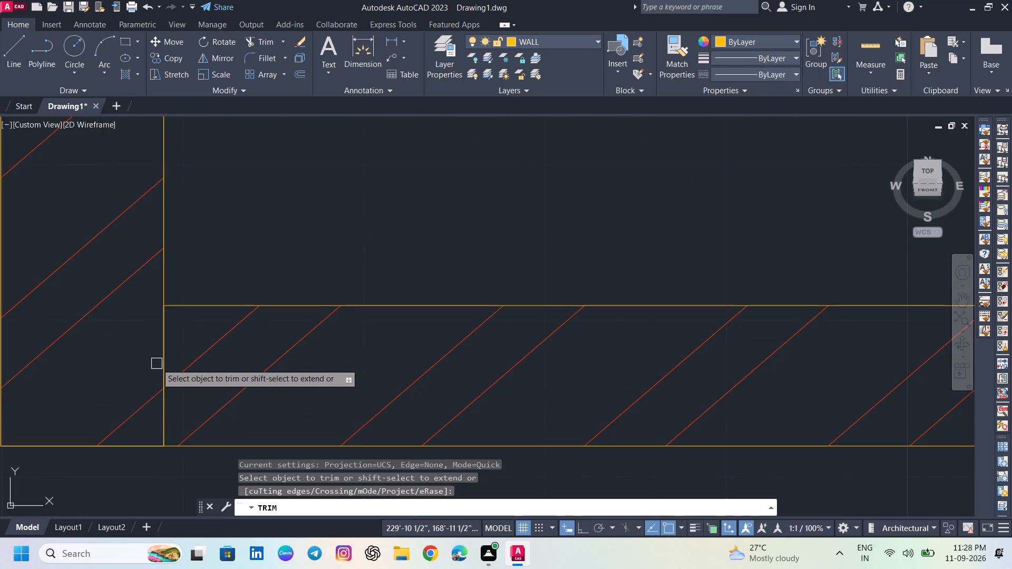
left_click(159, 360)
left_click(161, 360)
left_click(161, 360)
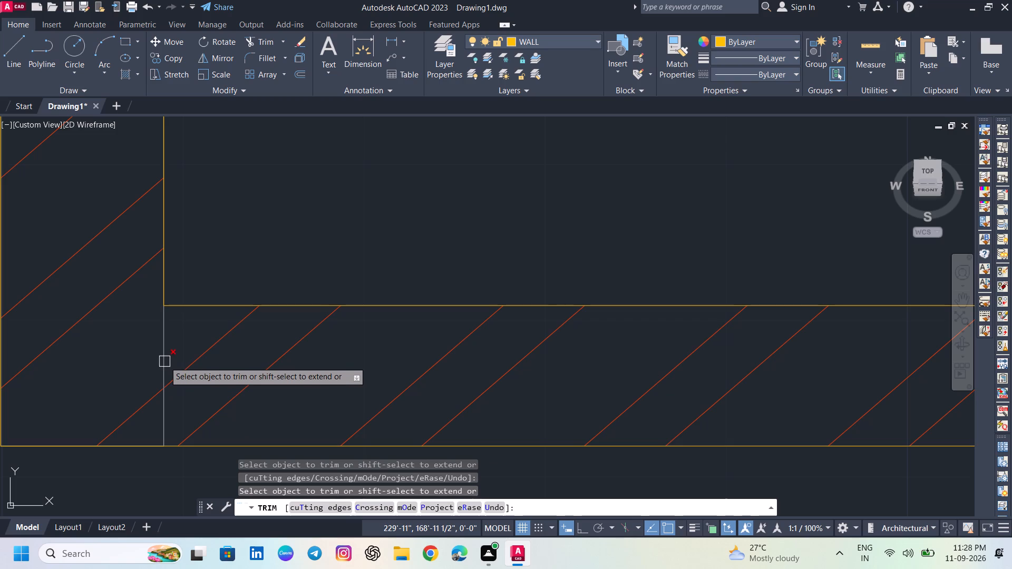
left_click(164, 361)
left_click(163, 370)
scroll(174, 416, "down", 5)
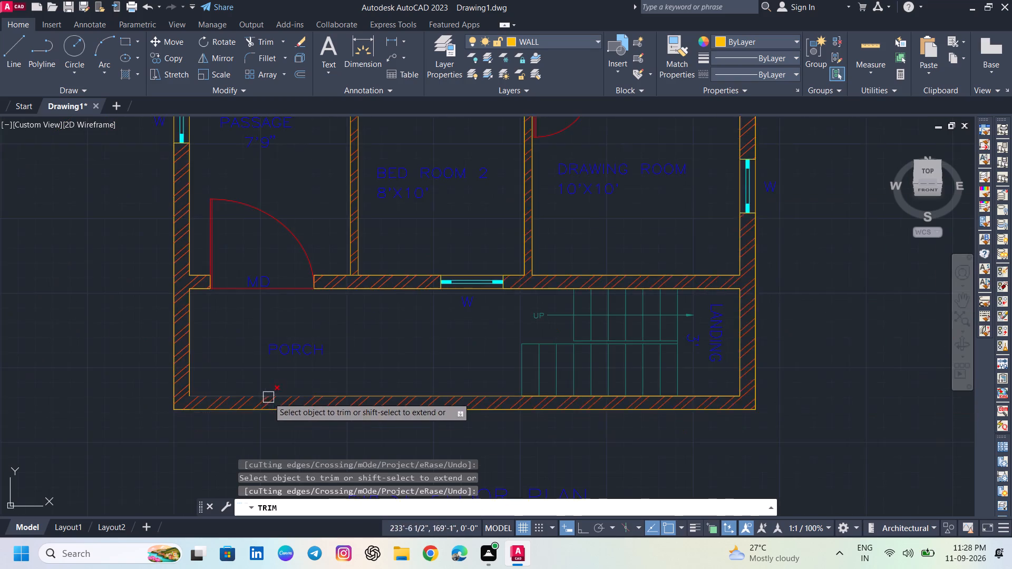
Trim the line crossing the junction of the passage-side Bed Room 2 wall and the wall behind the porch.
scroll(268, 397, "down", 2)
middle_click_drag(346, 367, 355, 413)
scroll(301, 382, "up", 4)
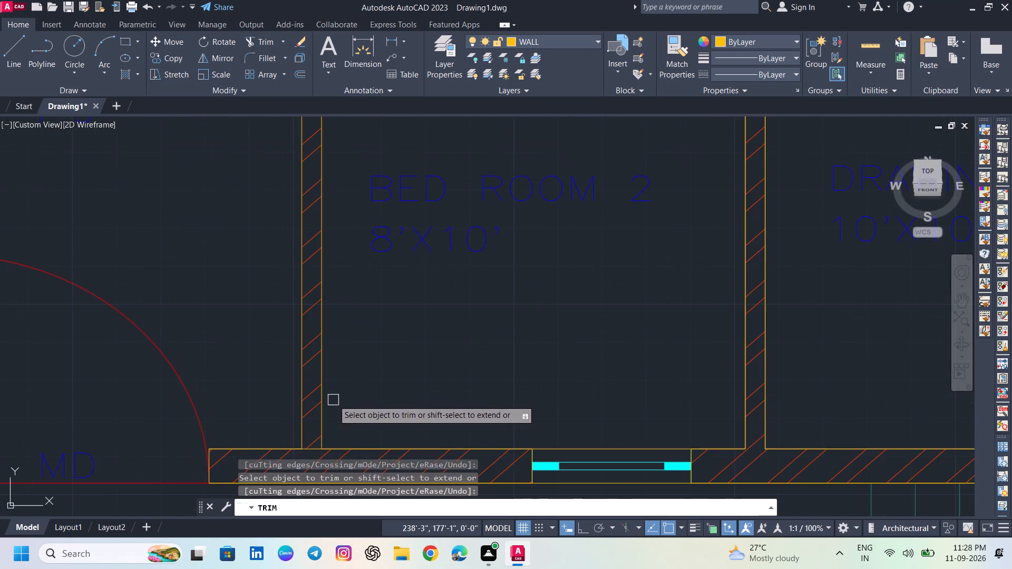
middle_click_drag(314, 447, 311, 411)
scroll(311, 409, "up", 3)
left_click(304, 430)
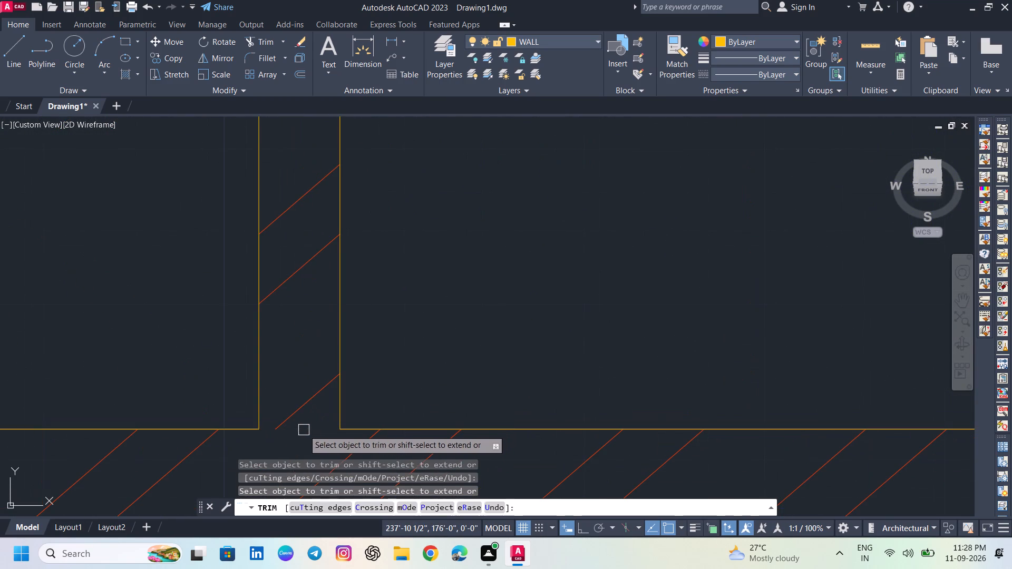
Trim the dividing line at the Bed Room 2 wall corner beside door D2.
scroll(304, 423, "down", 2)
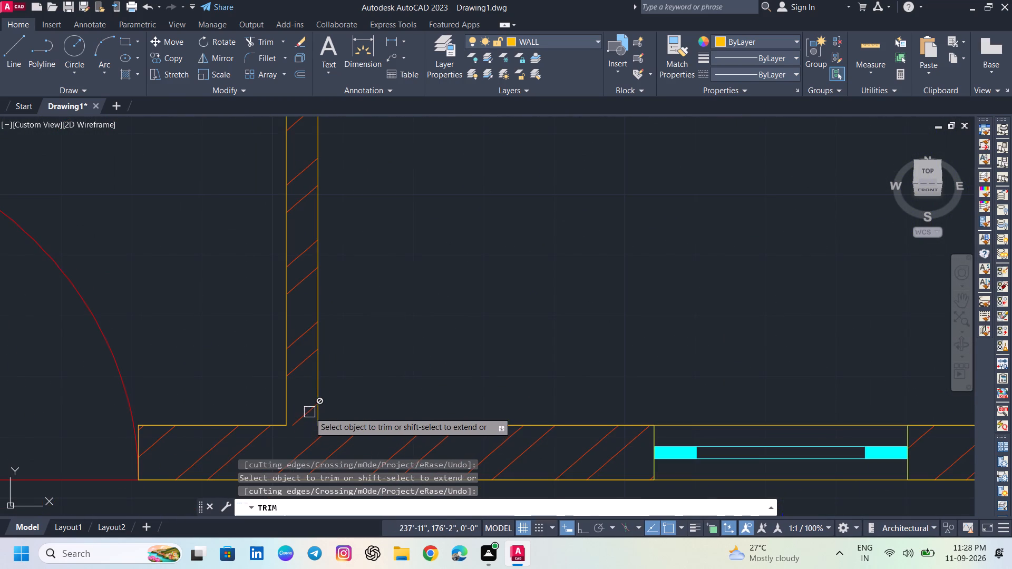
scroll(310, 412, "down", 1)
middle_click_drag(349, 371, 320, 476)
middle_click_drag(434, 327, 373, 444)
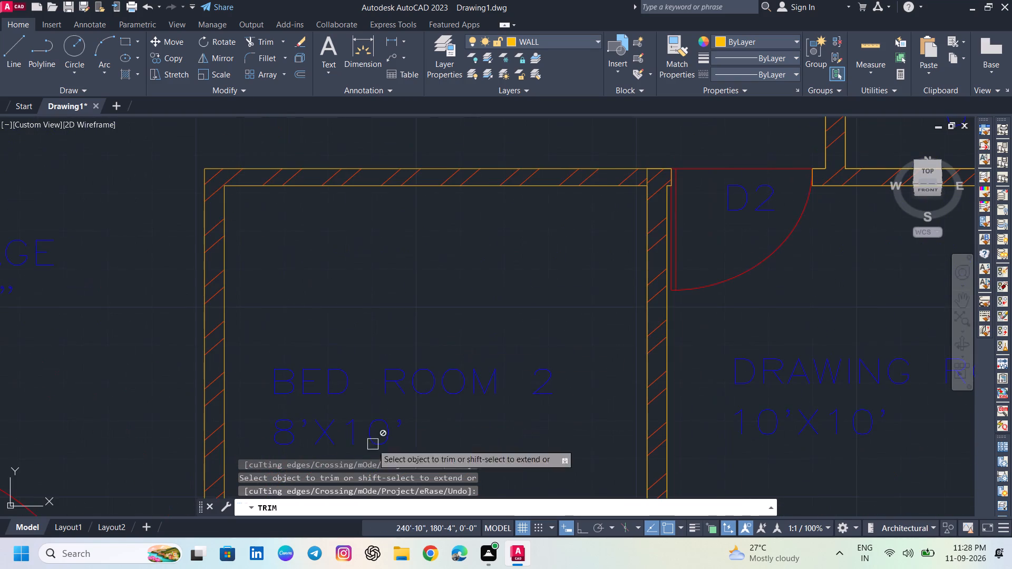
scroll(640, 175, "up", 3)
left_click(656, 170)
scroll(666, 215, "down", 1)
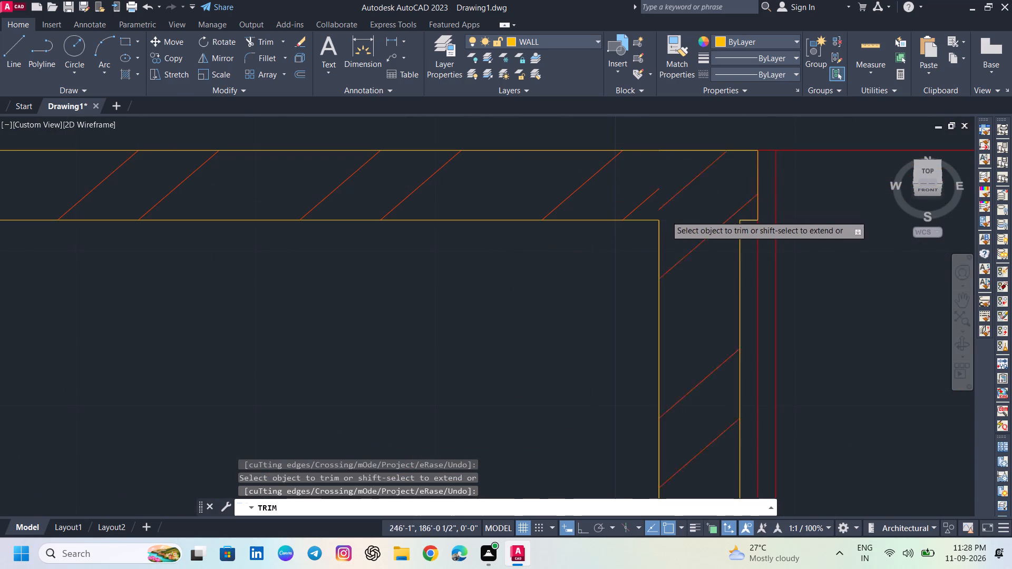
scroll(666, 215, "down", 2)
key("Escape")
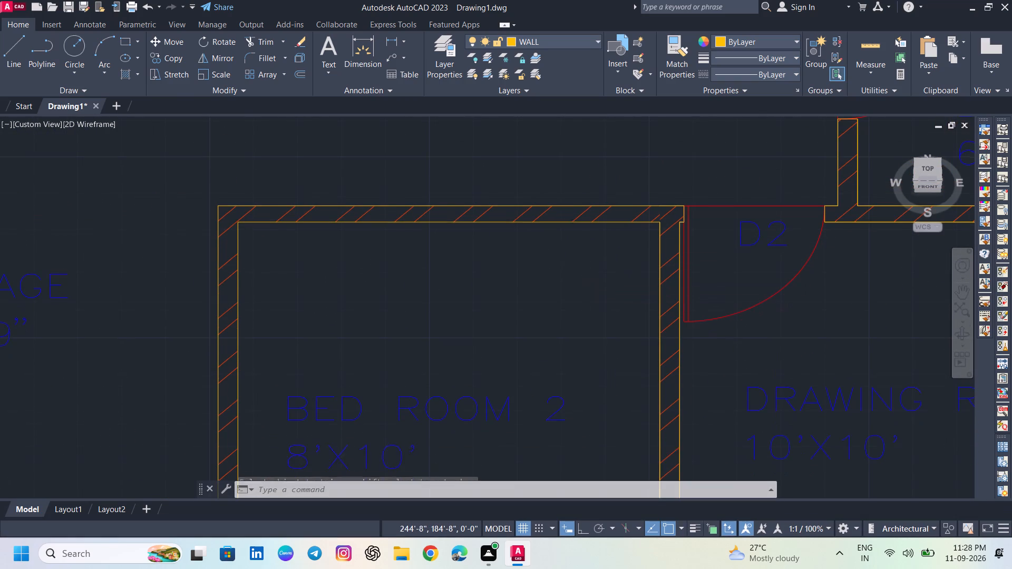
Check which walls the separate hatches around Bed Room 2 cover on the first floor plan.
left_click(665, 213)
scroll(665, 213, "up", 2)
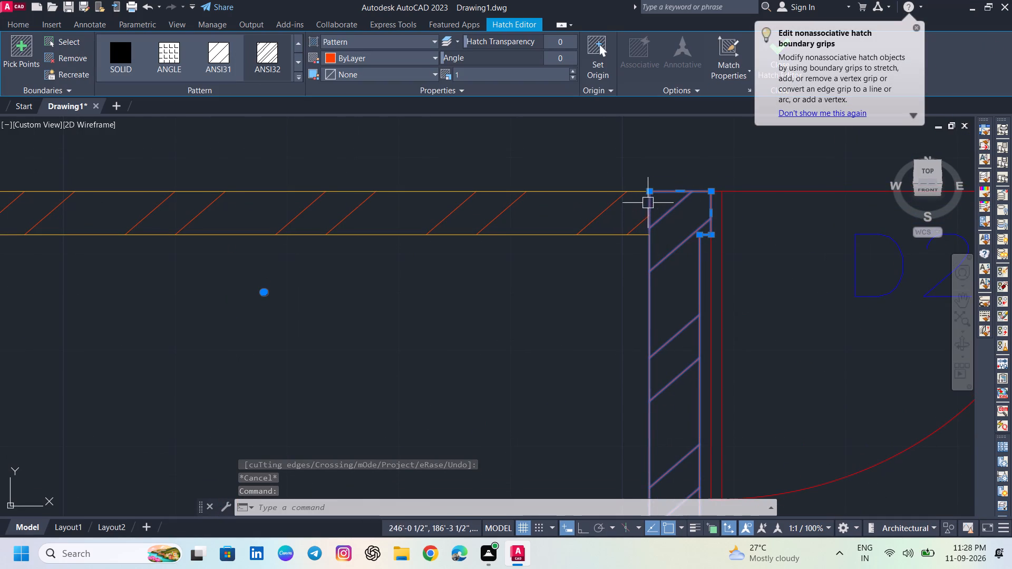
scroll(626, 208, "down", 4)
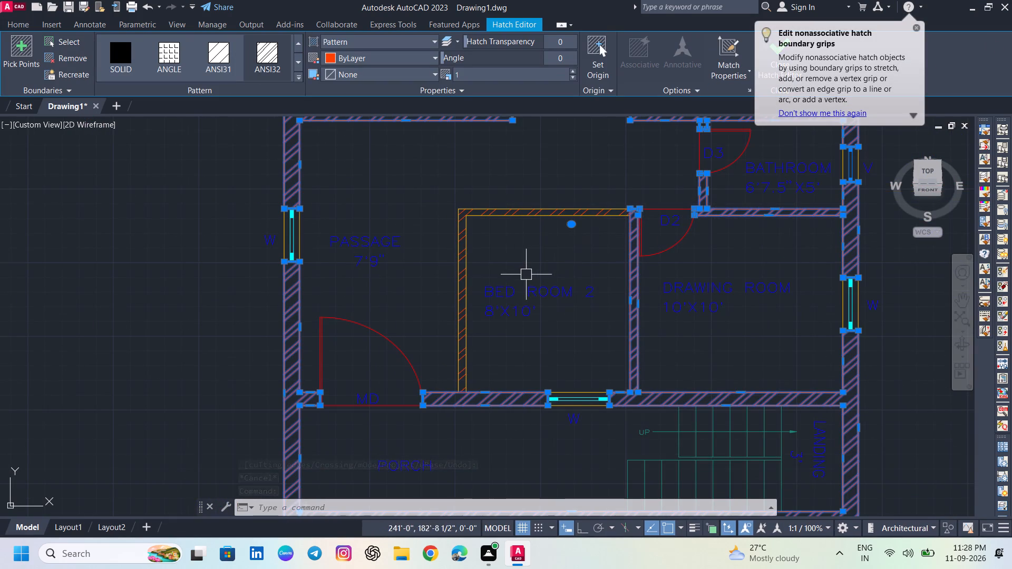
key("Escape")
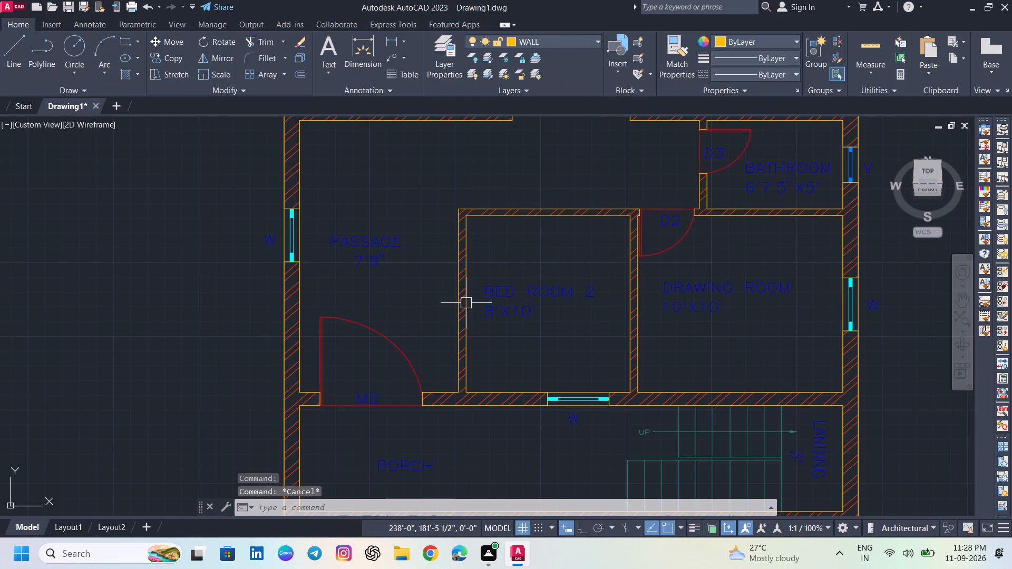
scroll(462, 384, "up", 4)
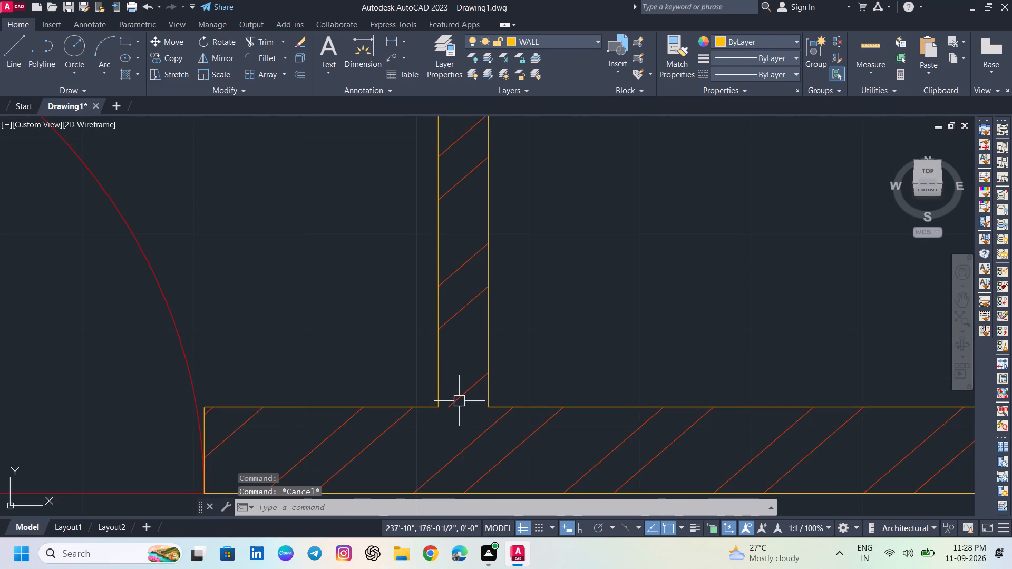
left_click(459, 401)
scroll(464, 345, "down", 4)
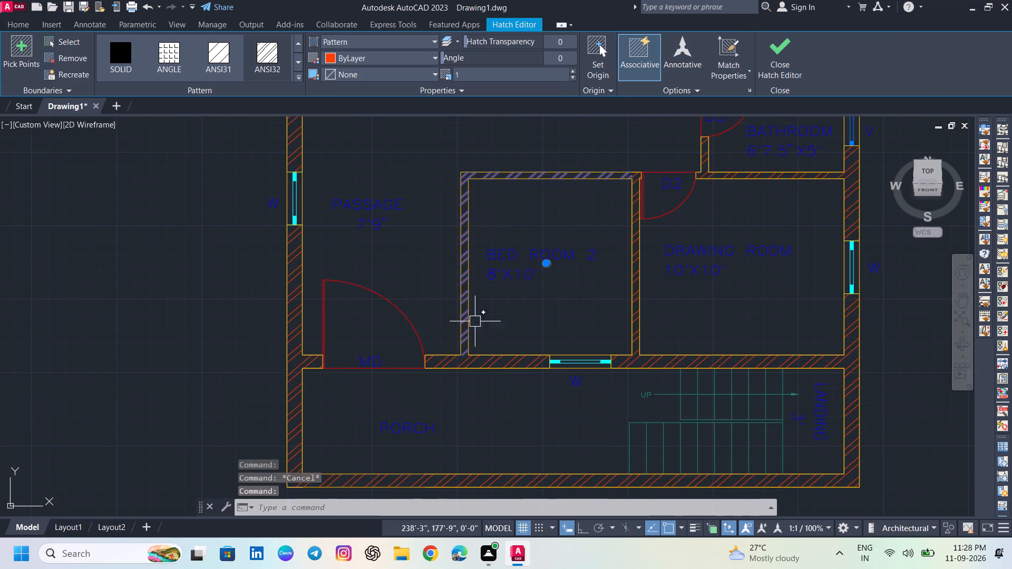
key("Escape")
Look over the first floor plan's rooms and walls, down to the porch and staircase.
scroll(512, 340, "down", 1)
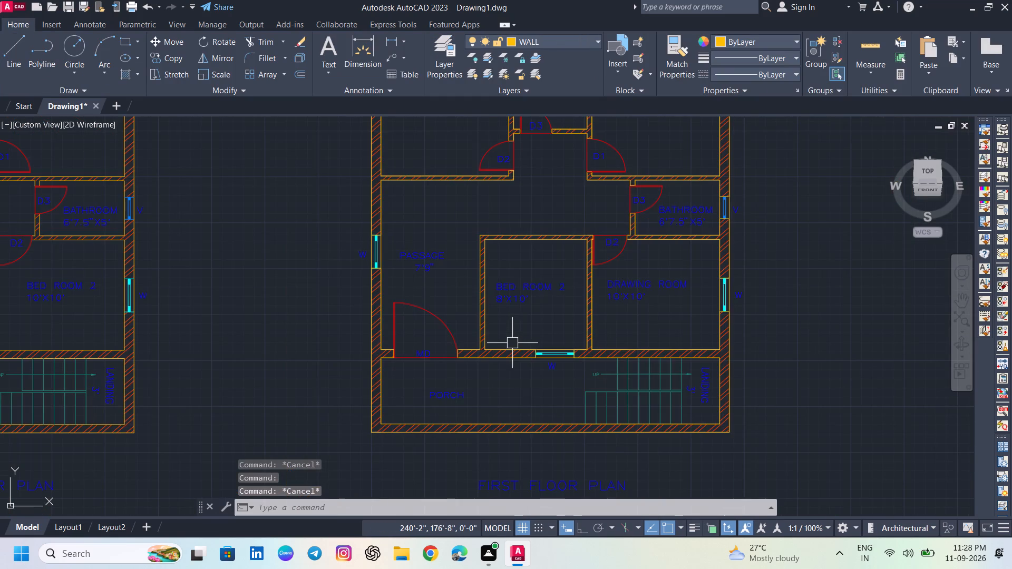
scroll(512, 343, "down", 1)
middle_click_drag(542, 276, 520, 317)
scroll(517, 282, "up", 2)
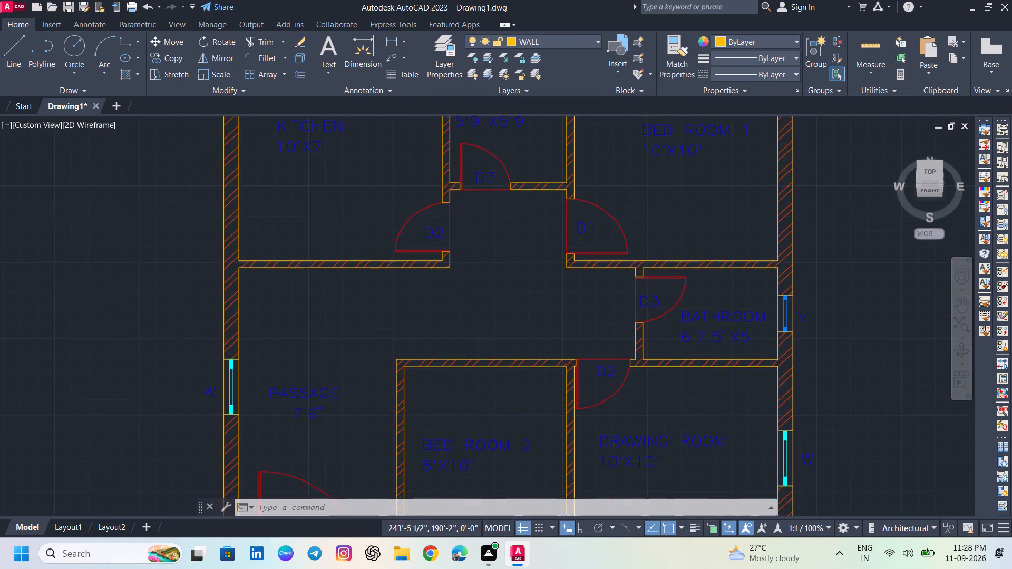
scroll(461, 276, "down", 1)
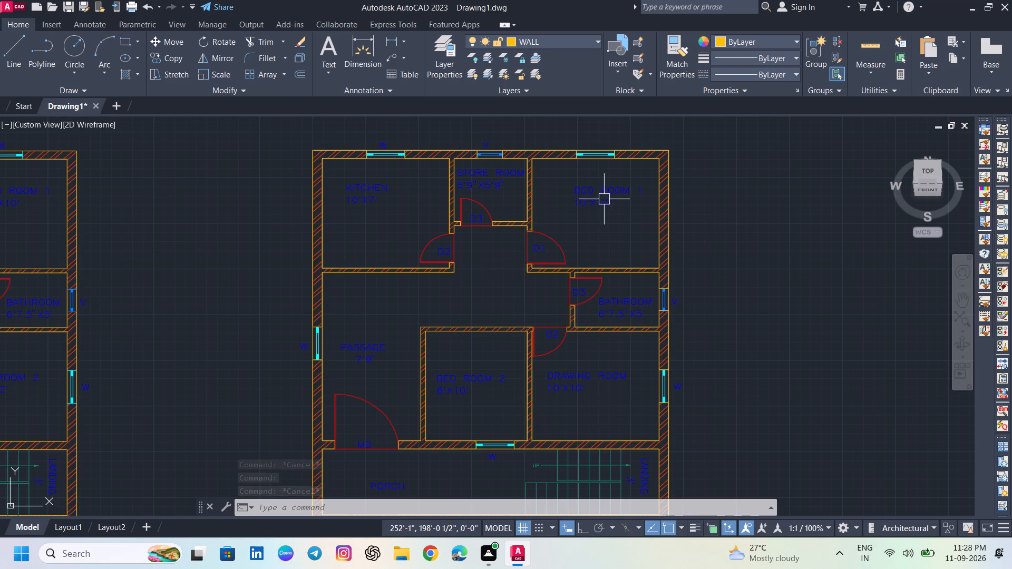
scroll(602, 365, "down", 1)
middle_click_drag(602, 365, 601, 272)
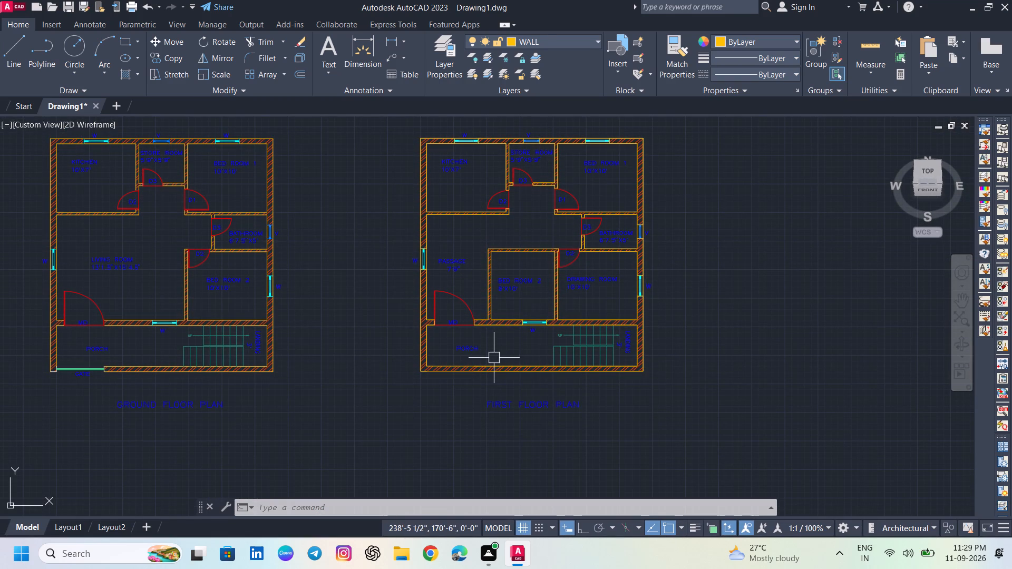
scroll(550, 367, "up", 3)
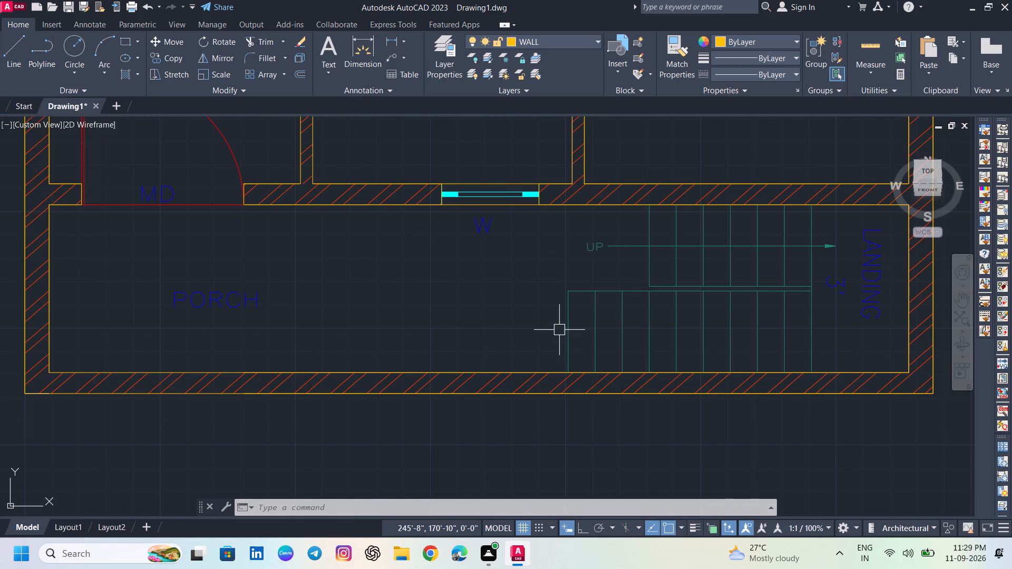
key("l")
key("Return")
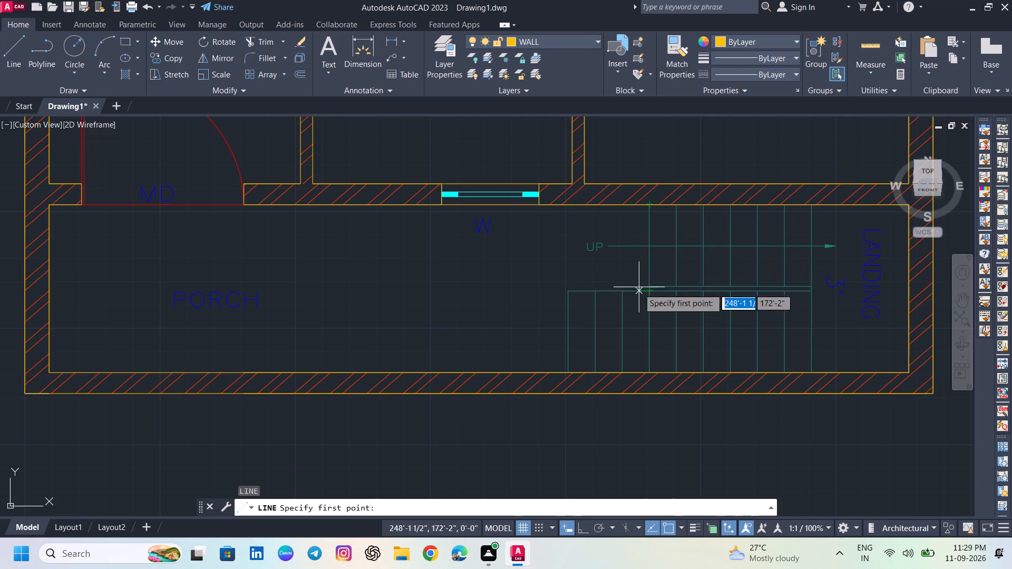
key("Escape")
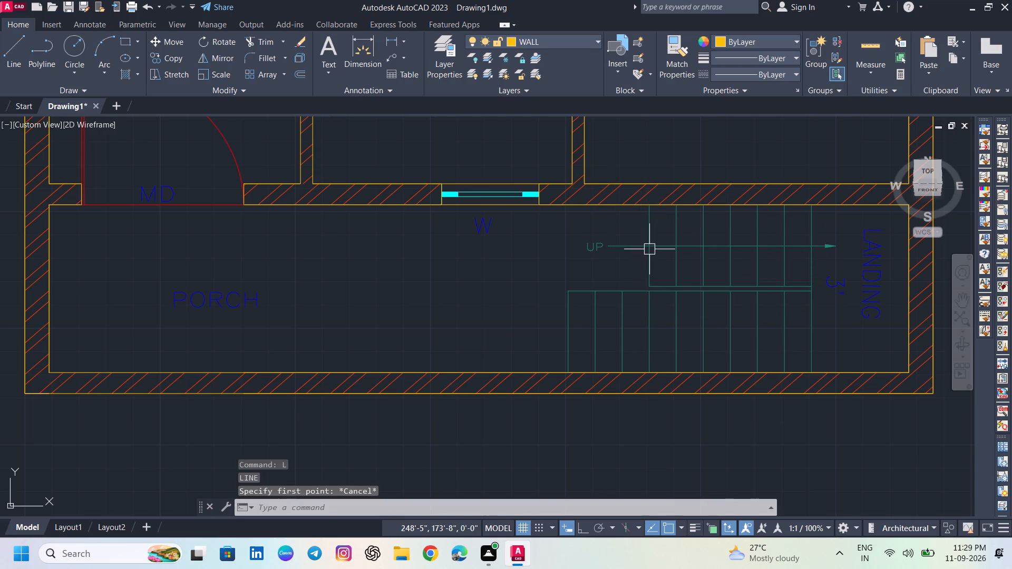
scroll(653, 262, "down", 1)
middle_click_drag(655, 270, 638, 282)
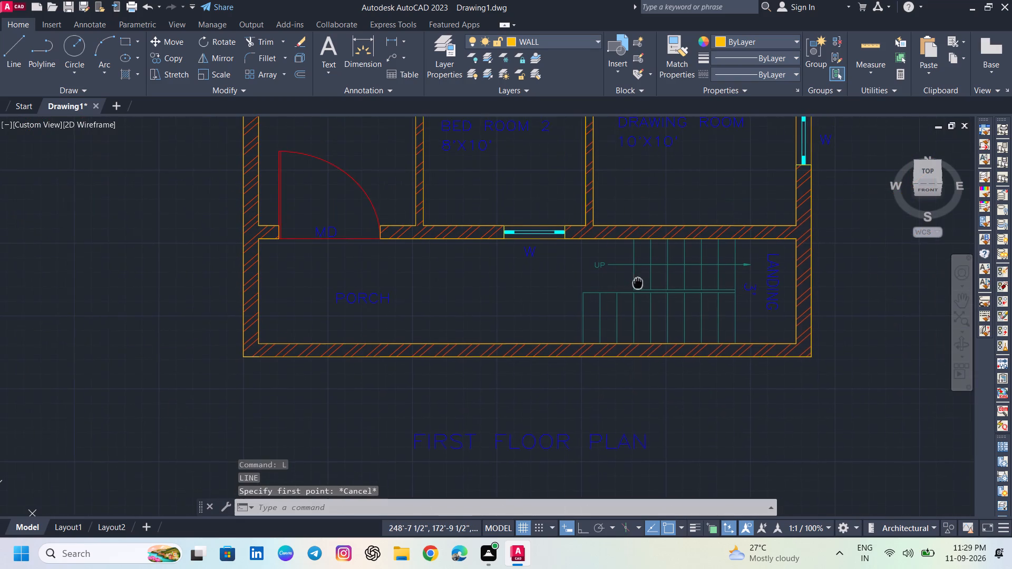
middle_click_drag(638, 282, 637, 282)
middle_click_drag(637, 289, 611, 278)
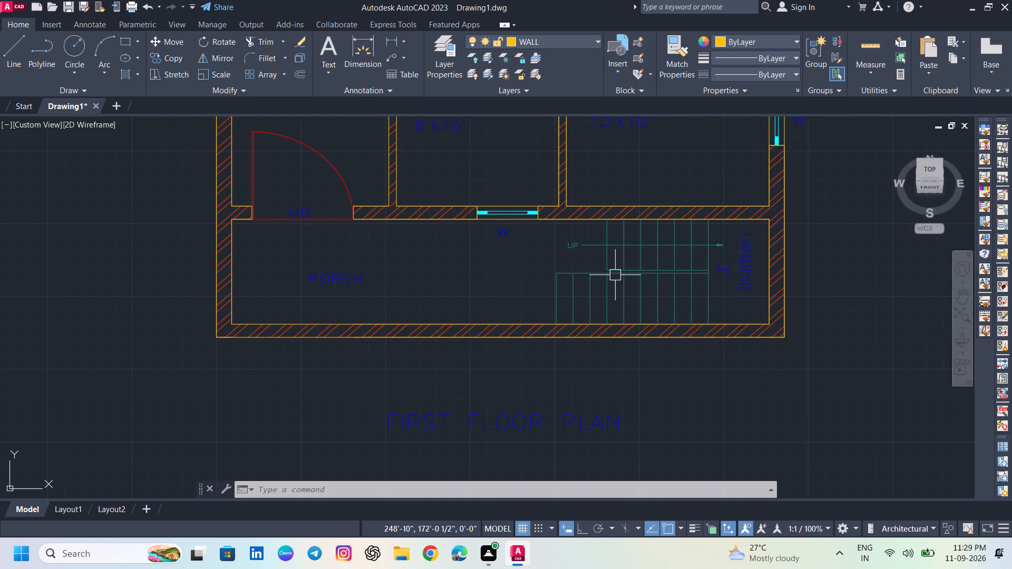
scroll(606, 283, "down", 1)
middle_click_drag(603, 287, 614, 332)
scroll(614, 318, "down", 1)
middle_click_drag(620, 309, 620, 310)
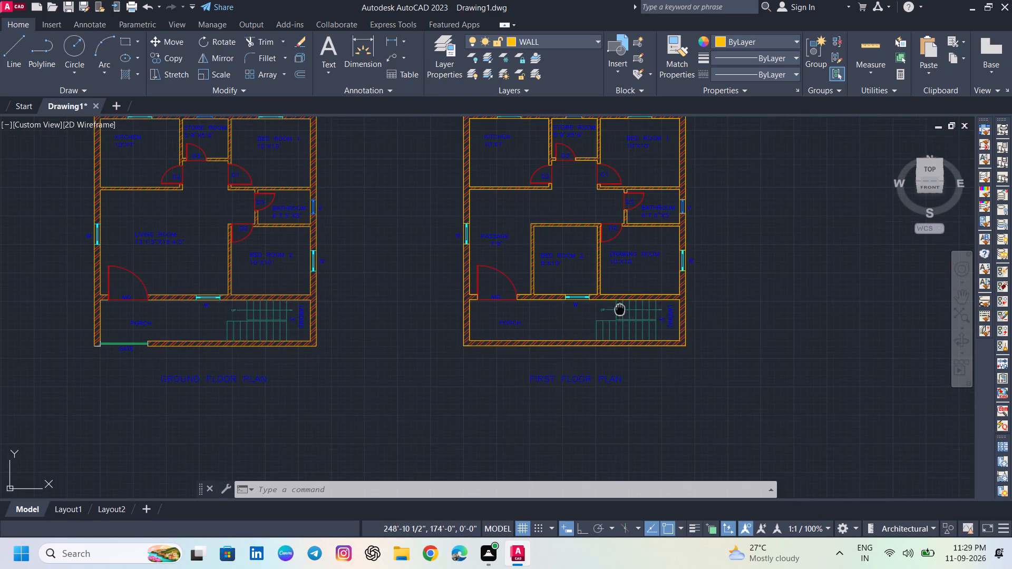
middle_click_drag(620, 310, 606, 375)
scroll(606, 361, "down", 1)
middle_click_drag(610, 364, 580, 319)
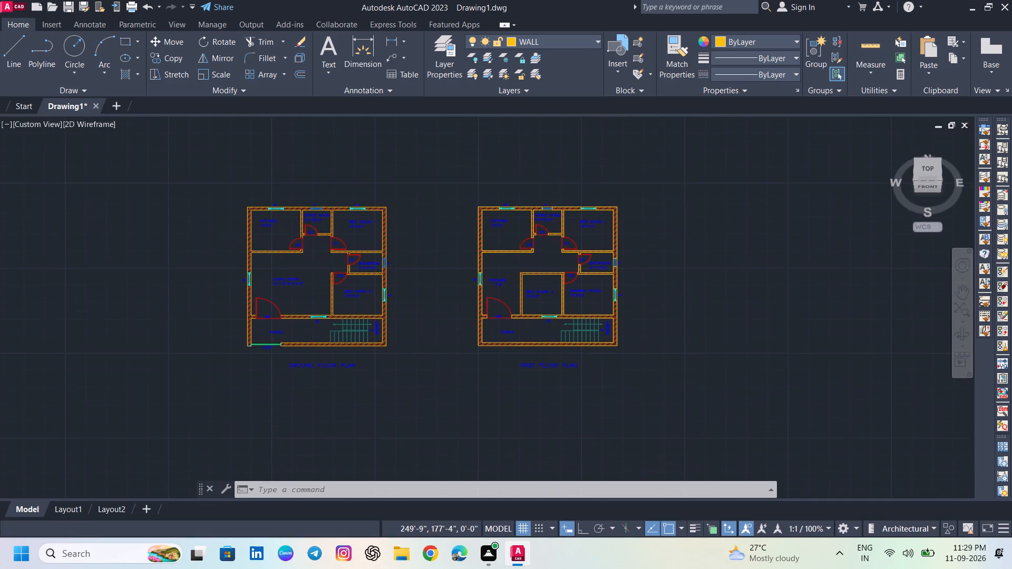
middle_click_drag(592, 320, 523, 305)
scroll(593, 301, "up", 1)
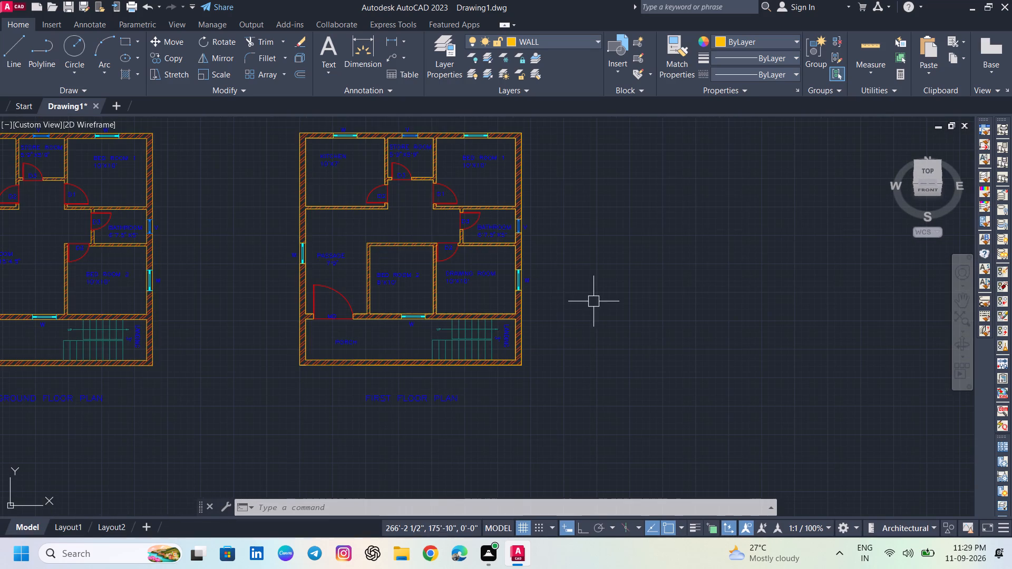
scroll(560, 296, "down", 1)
Check the extents of the outer wall outline beside the kitchen and of the main wall hatch on the first floor plan.
scroll(401, 212, "up", 1)
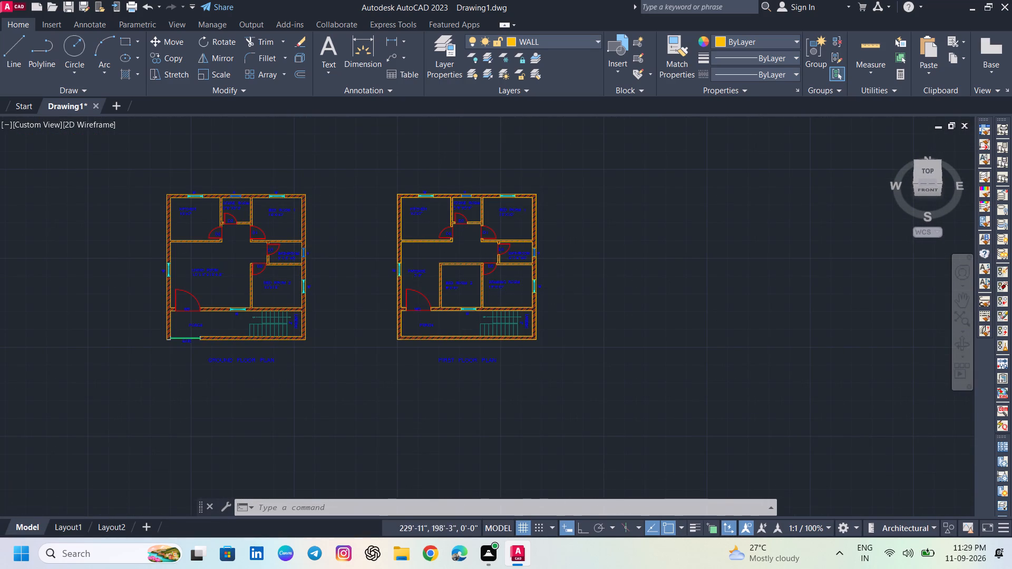
scroll(392, 203, "up", 1)
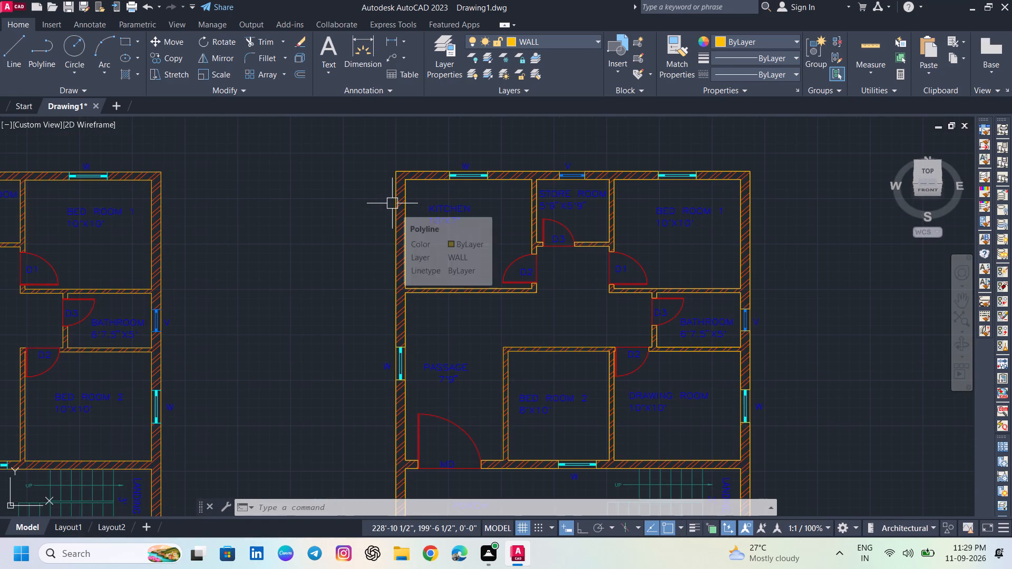
left_click(392, 202)
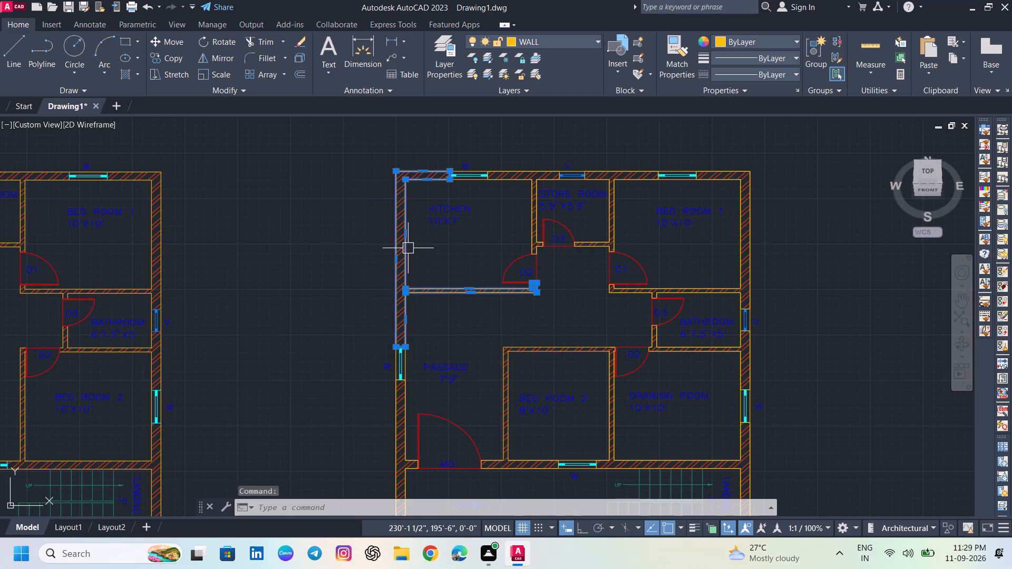
key("Escape")
scroll(382, 249, "down", 1)
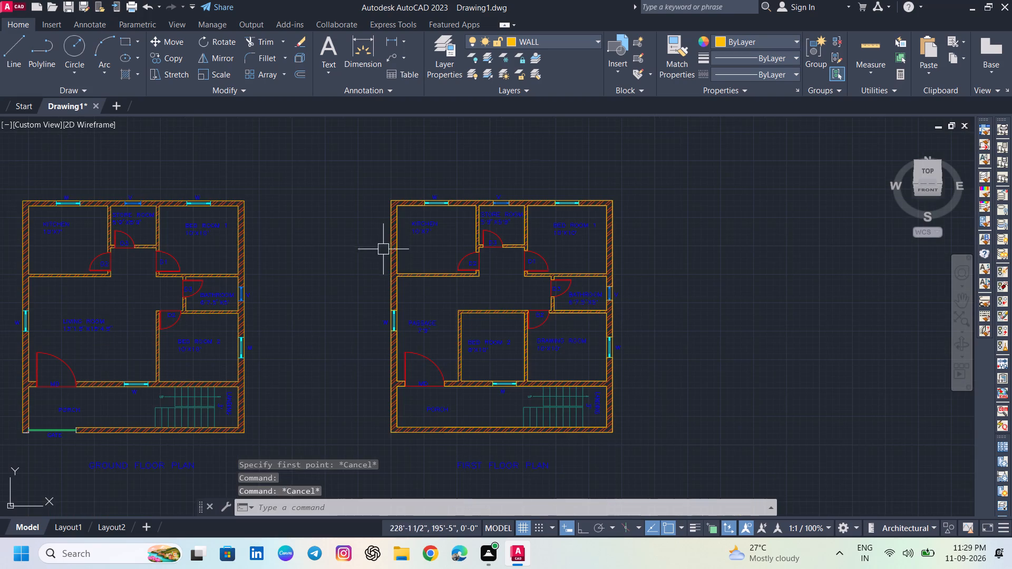
middle_click_drag(393, 271, 380, 242)
scroll(392, 219, "up", 1)
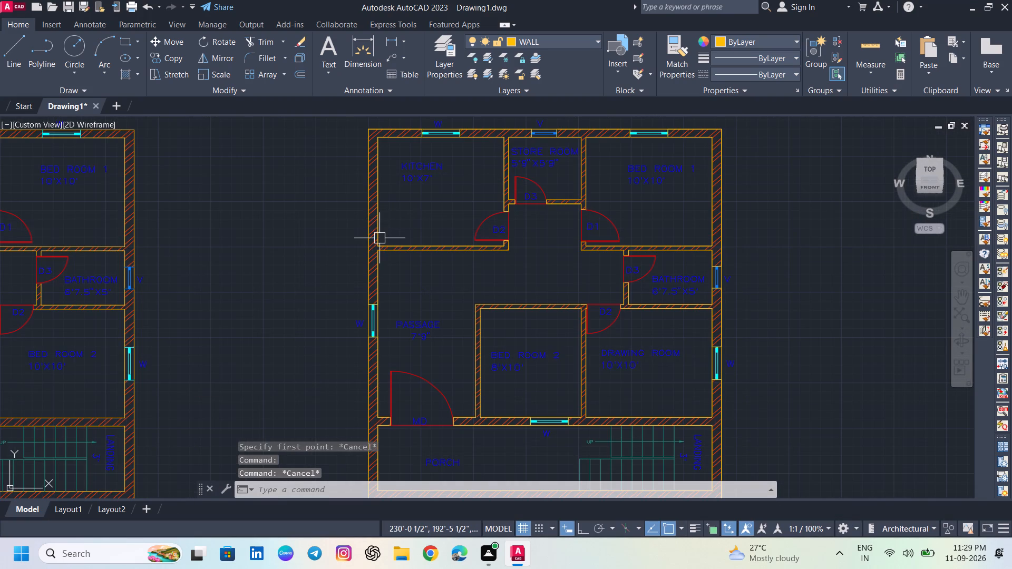
scroll(379, 238, "up", 2)
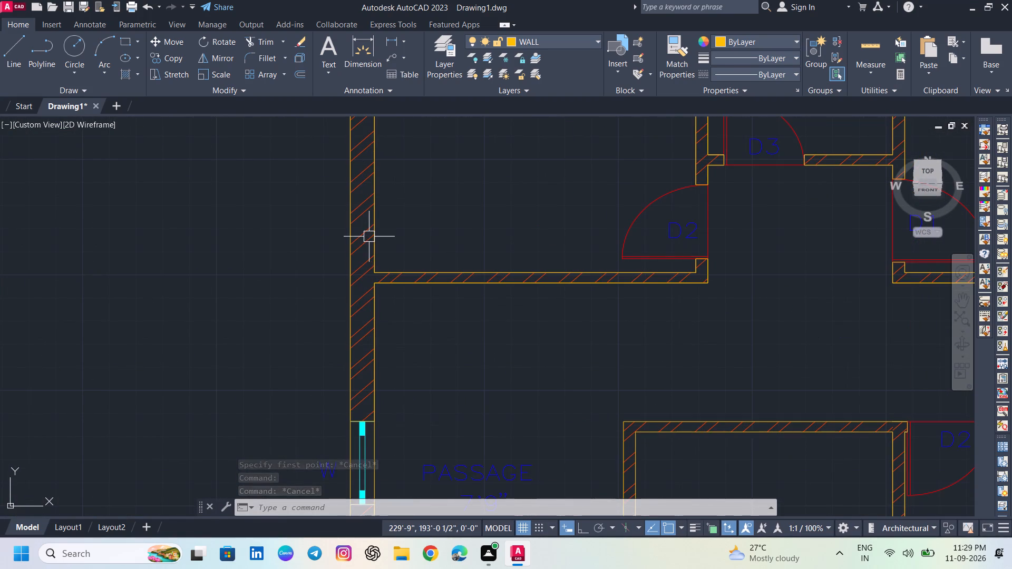
left_click(369, 237)
scroll(382, 239, "down", 2)
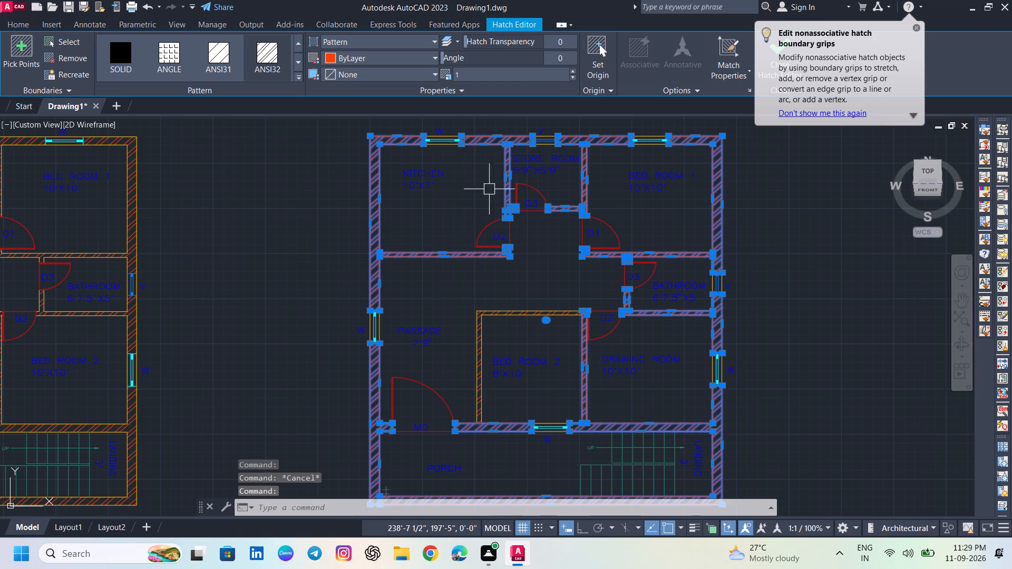
key("Escape")
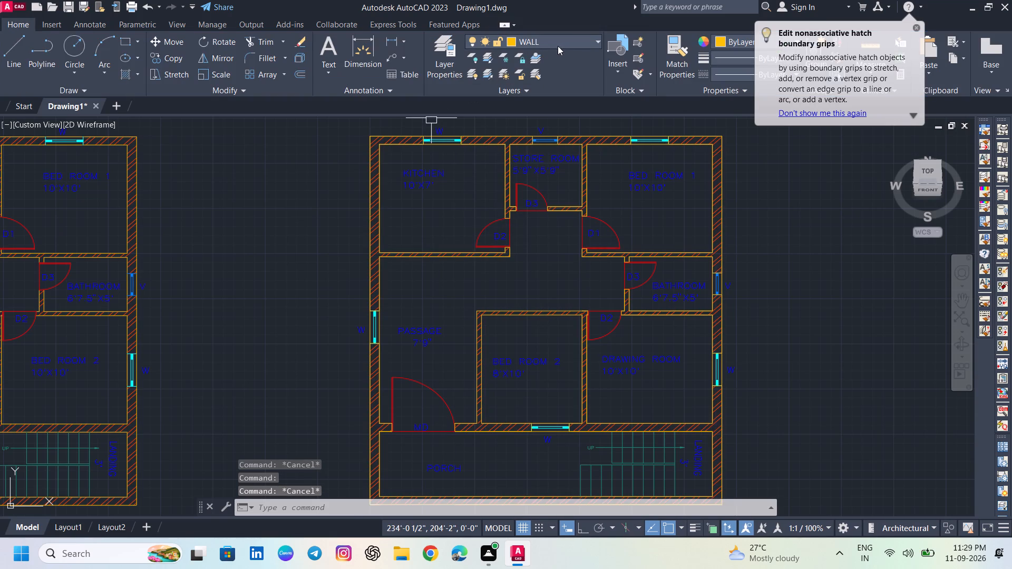
Turn off the HATCH layer to hide the wall hatching in both floor plans.
left_click(560, 44)
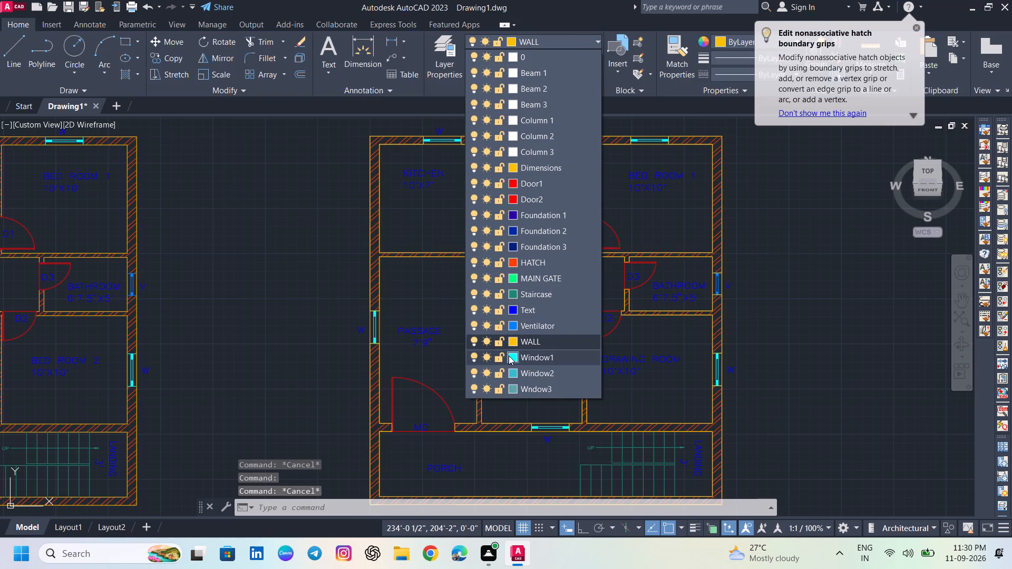
left_click(477, 264)
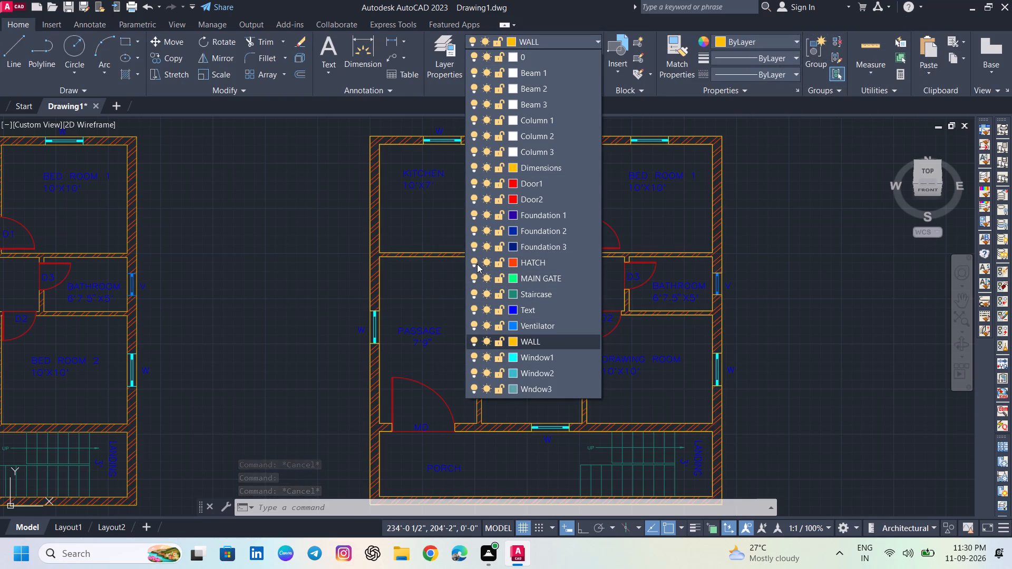
scroll(486, 281, "down", 2)
key("Escape")
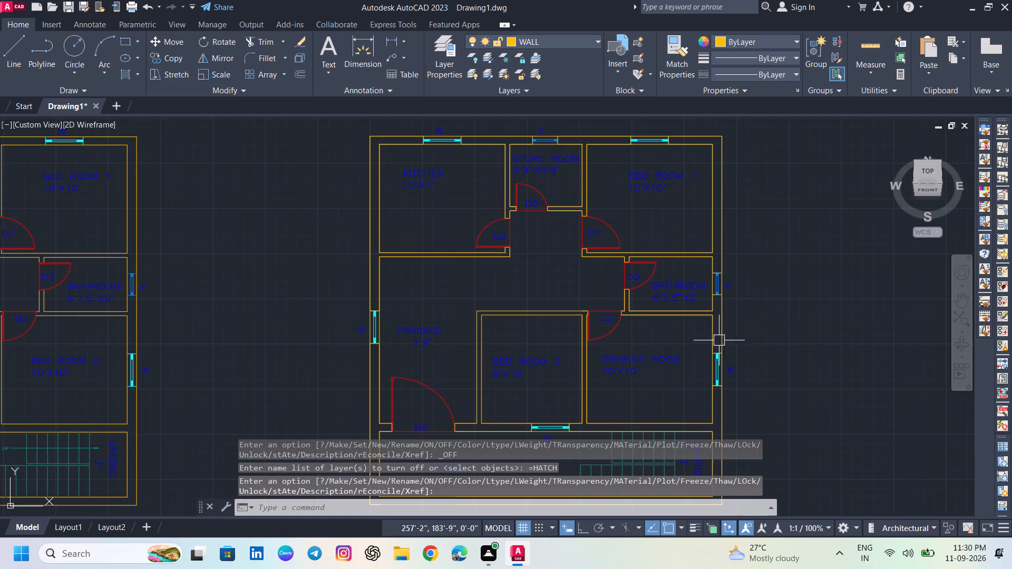
Examine the first floor plan's kitchen wall outline and both unhatched floor plans side by side.
scroll(690, 341, "down", 2)
middle_click_drag(685, 344, 640, 307)
scroll(552, 264, "up", 1)
scroll(502, 213, "up", 1)
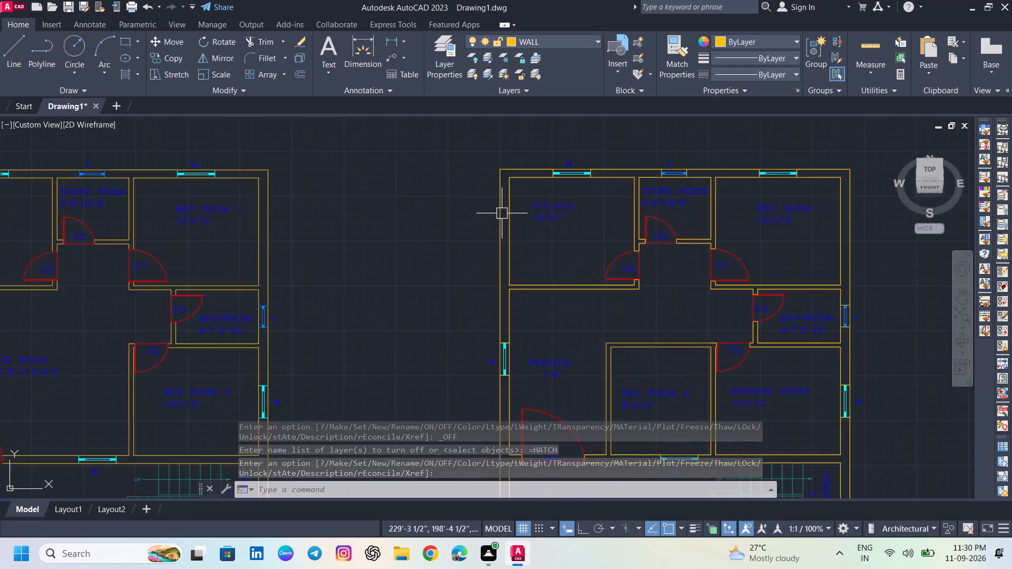
scroll(502, 213, "up", 1)
left_click(501, 210)
scroll(528, 239, "down", 2)
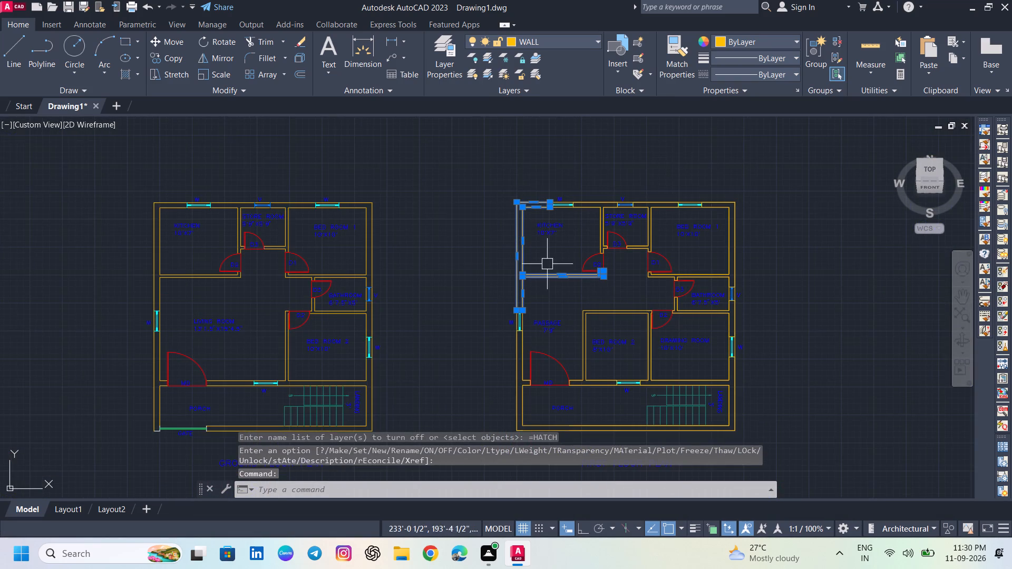
middle_click_drag(547, 264, 508, 261)
scroll(478, 231, "up", 3)
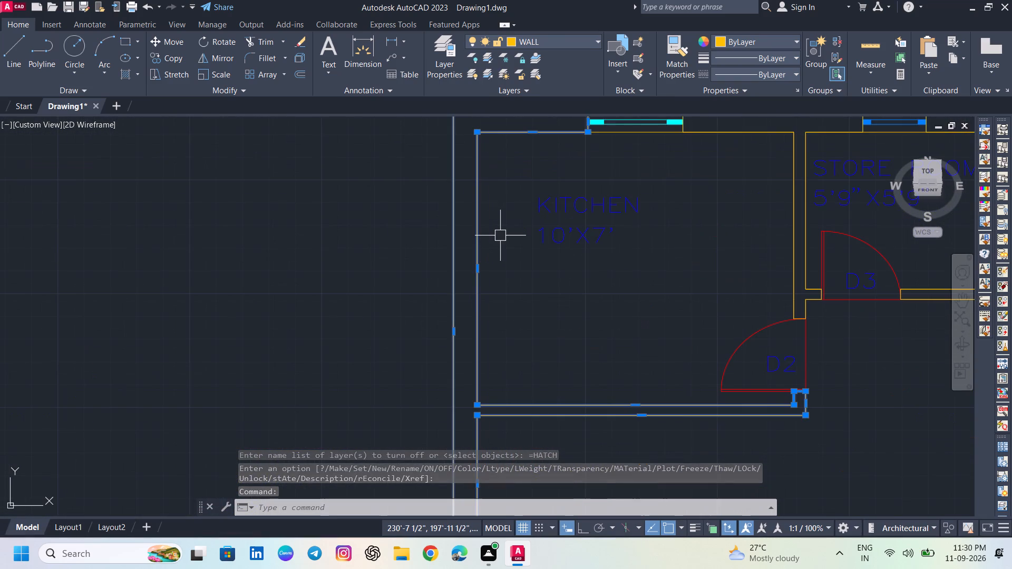
scroll(500, 236, "down", 2)
middle_click_drag(547, 272, 545, 272)
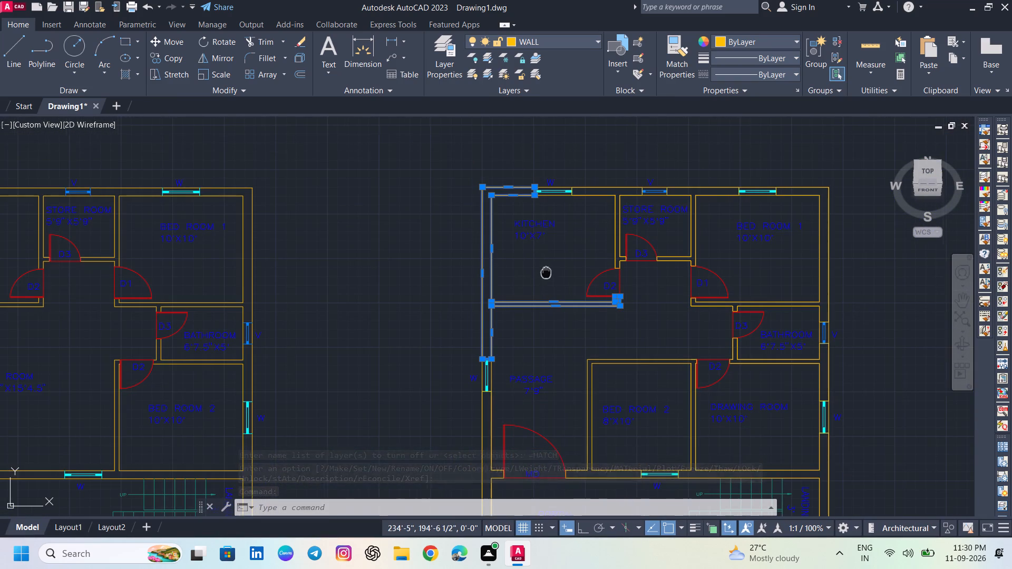
middle_click_drag(545, 272, 478, 252)
middle_click_drag(501, 290, 495, 281)
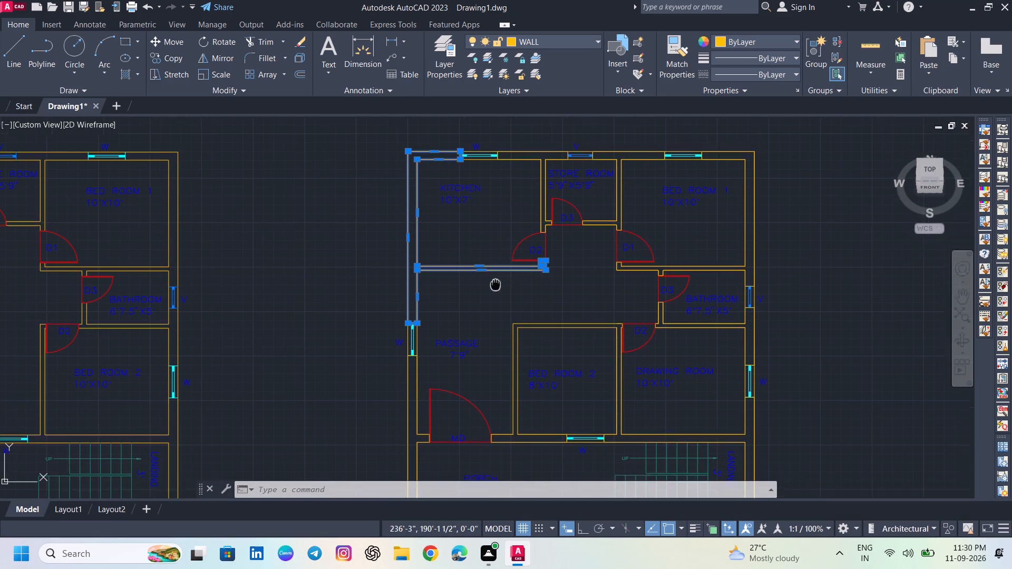
middle_click_drag(495, 281, 491, 243)
scroll(495, 264, "down", 1)
key("Escape")
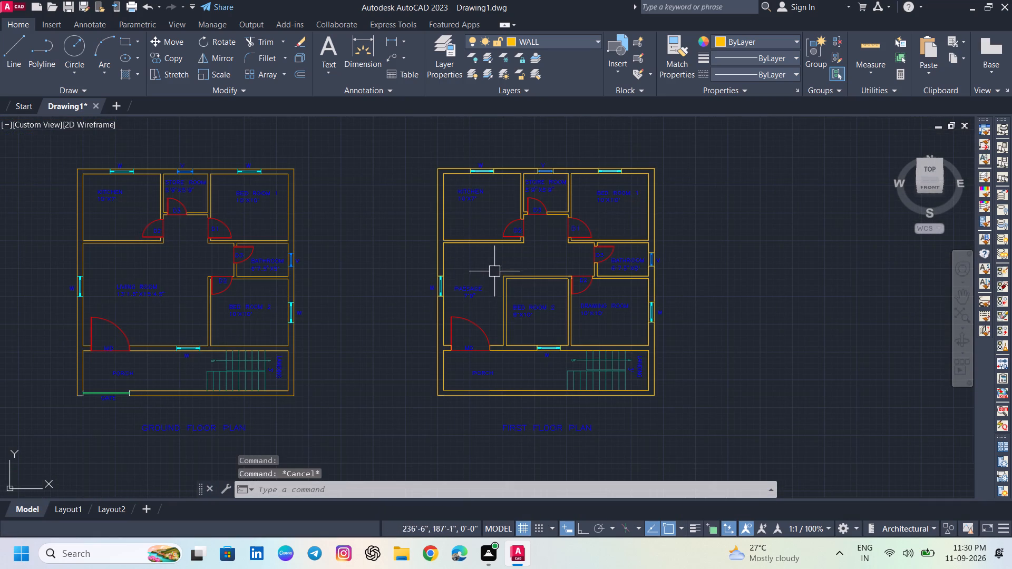
middle_click_drag(547, 270, 511, 269)
scroll(508, 269, "down", 1)
middle_click_drag(550, 284, 525, 280)
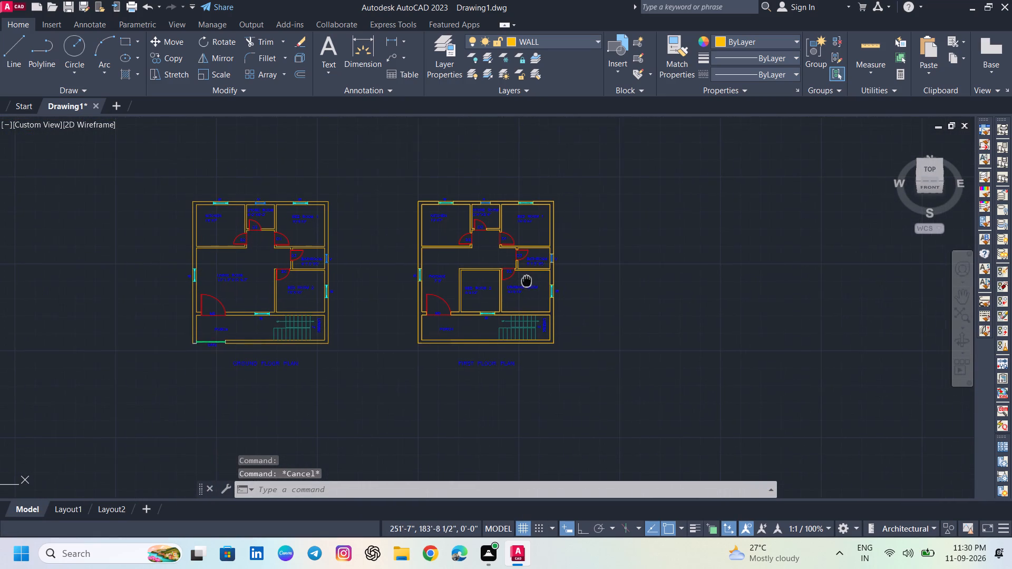
Check the extents of the outer wall outline around the staircase corner of the first floor plan.
middle_click_drag(525, 280, 524, 279)
middle_click_drag(575, 276, 535, 276)
scroll(514, 317, "up", 1)
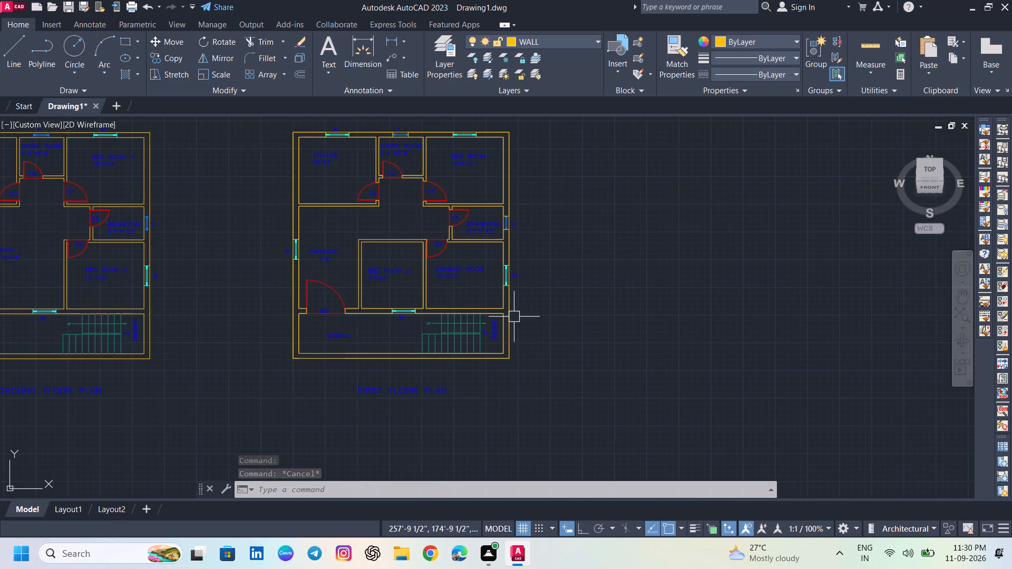
scroll(505, 356, "up", 1)
left_click(508, 349)
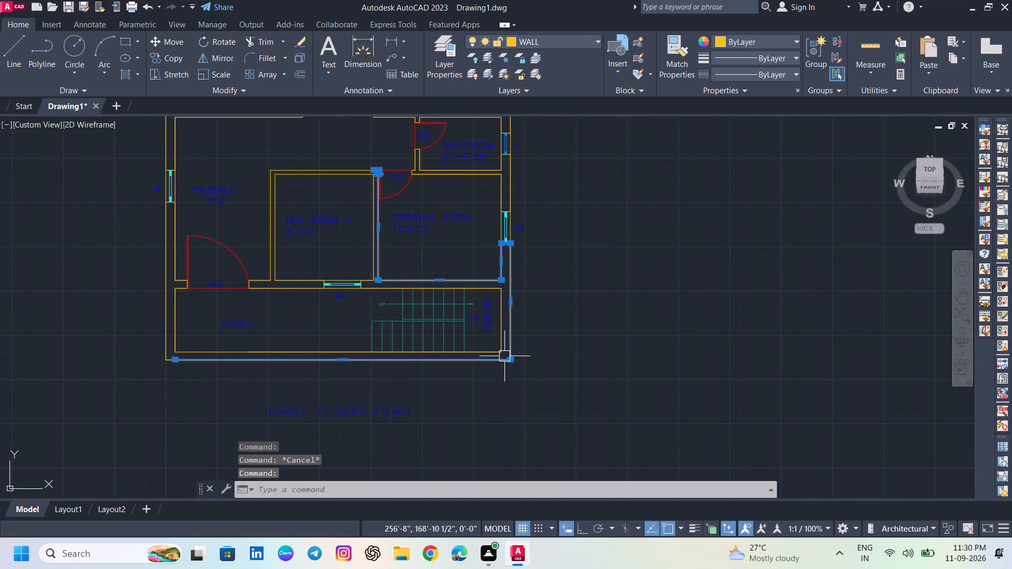
key("Escape")
scroll(559, 329, "down", 2)
Draw a 28' by 34' rectangle in the empty space beside the first floor plan, level with its upper outer wall.
middle_click_drag(561, 329, 558, 329)
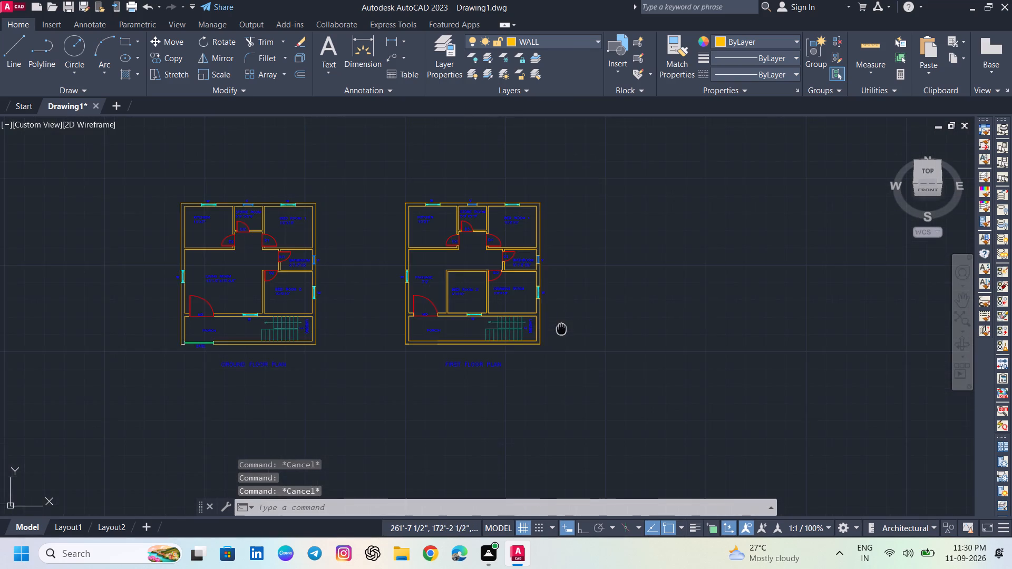
middle_click_drag(558, 329, 468, 323)
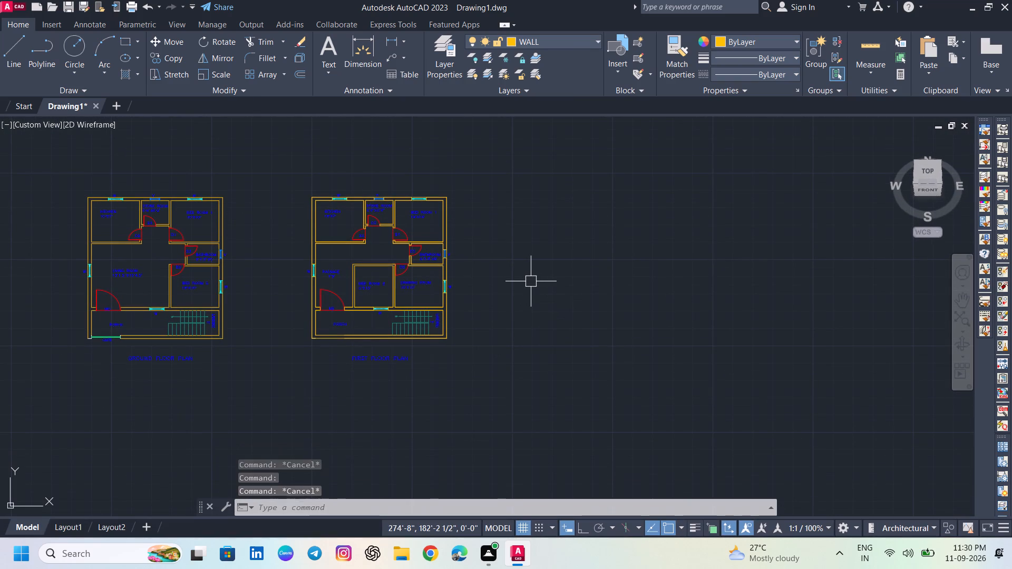
type("REC")
key("Return")
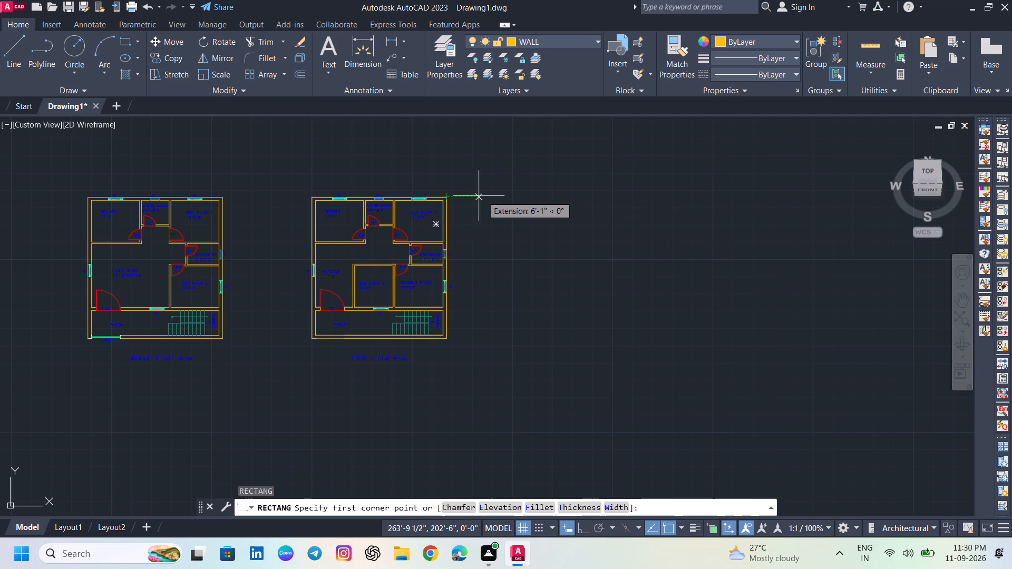
left_click(503, 196)
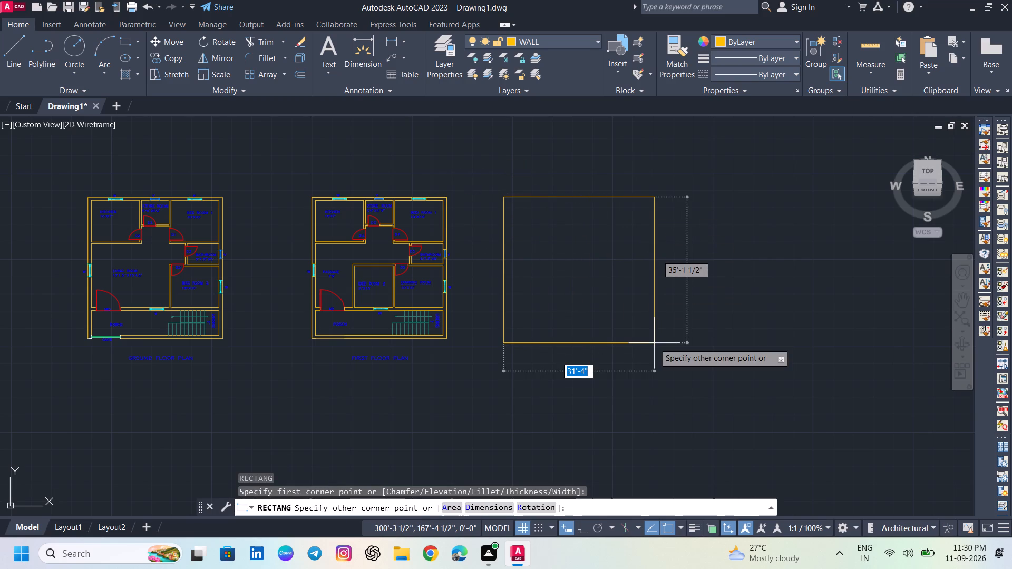
type("28'")
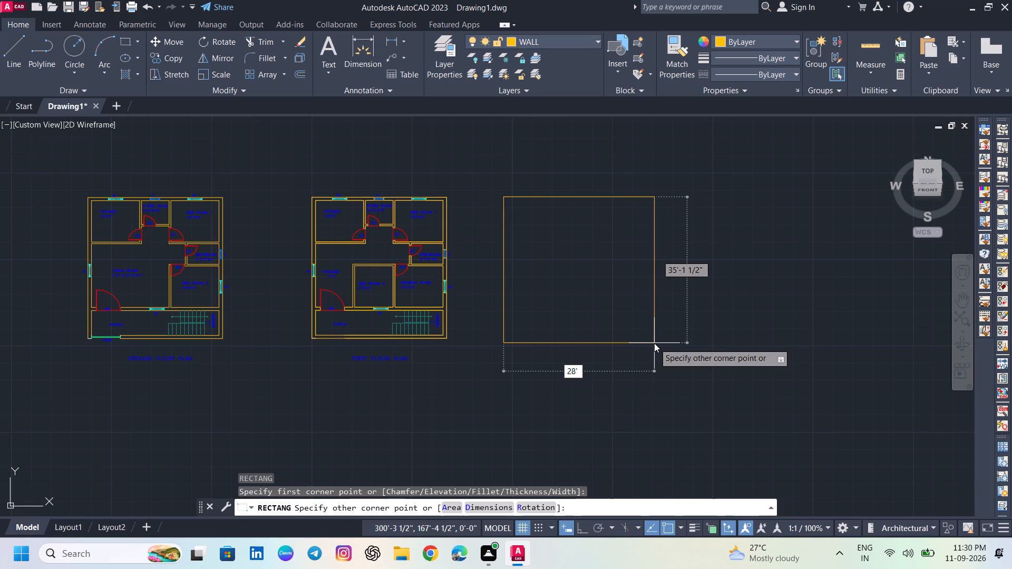
key("Tab")
type("34'")
key("Return")
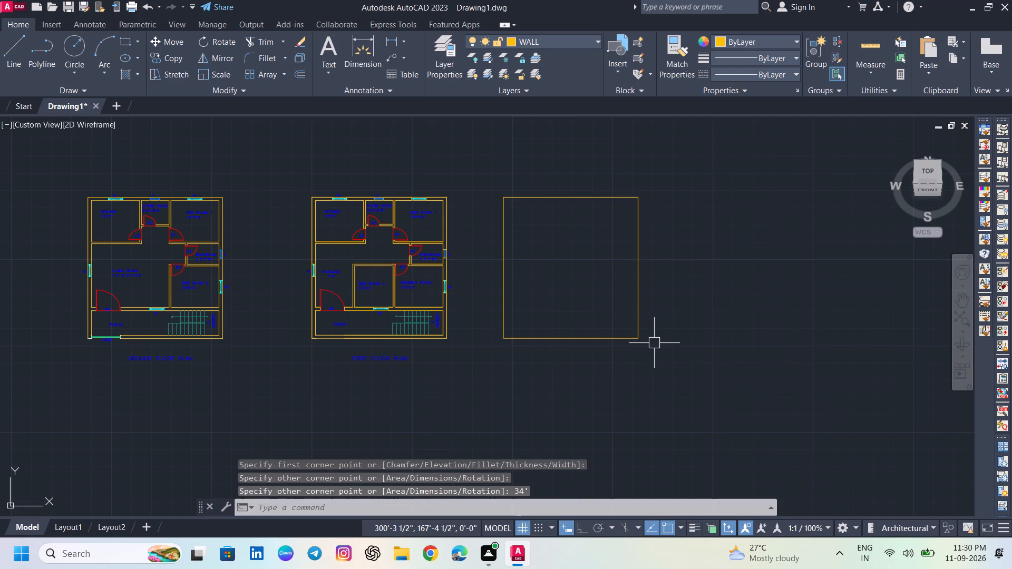
Offset the new rectangle 9" inward to form the outer wall thickness.
key("o")
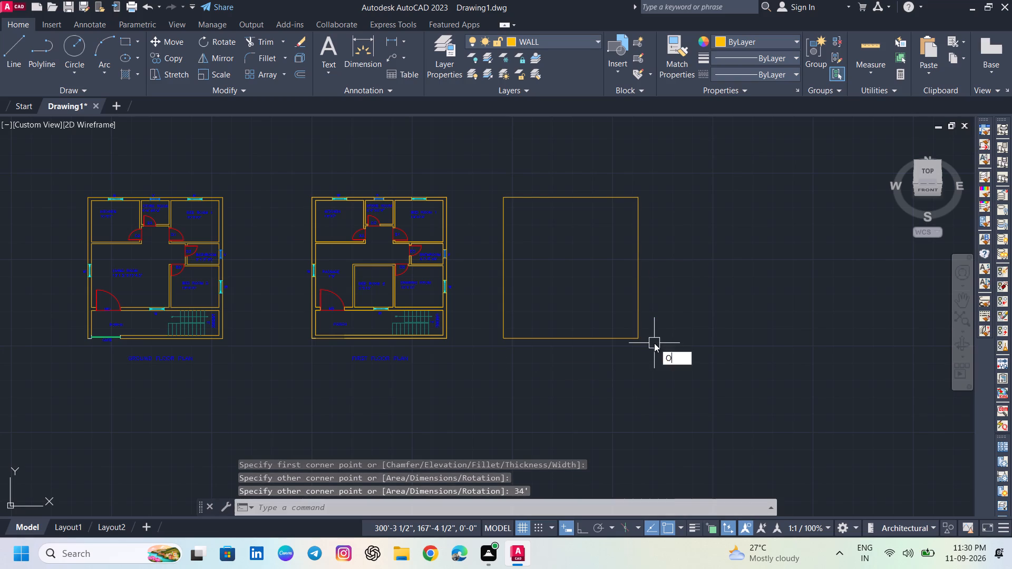
key("Return")
key("9")
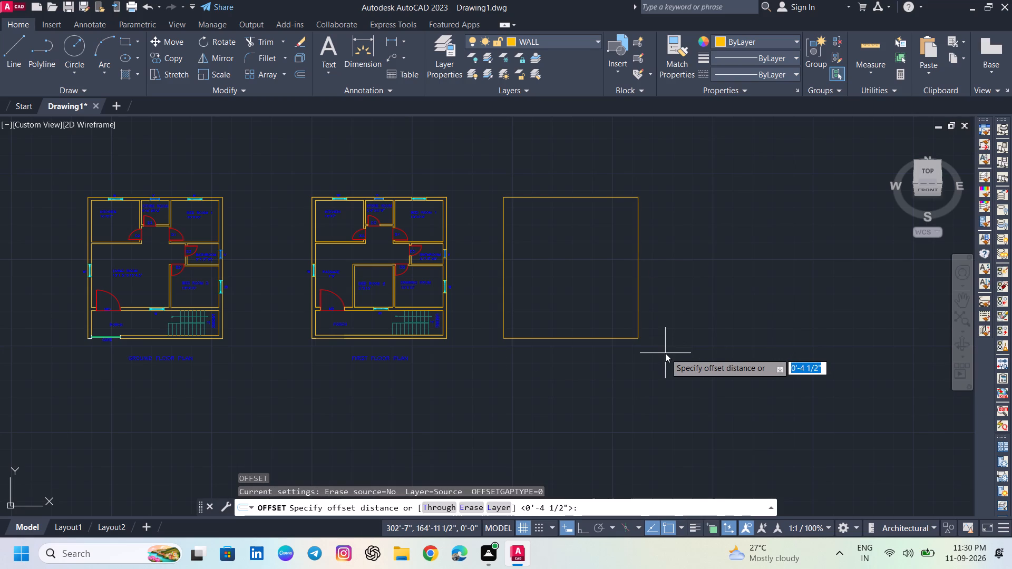
key("shift+quotedbl")
key("Return")
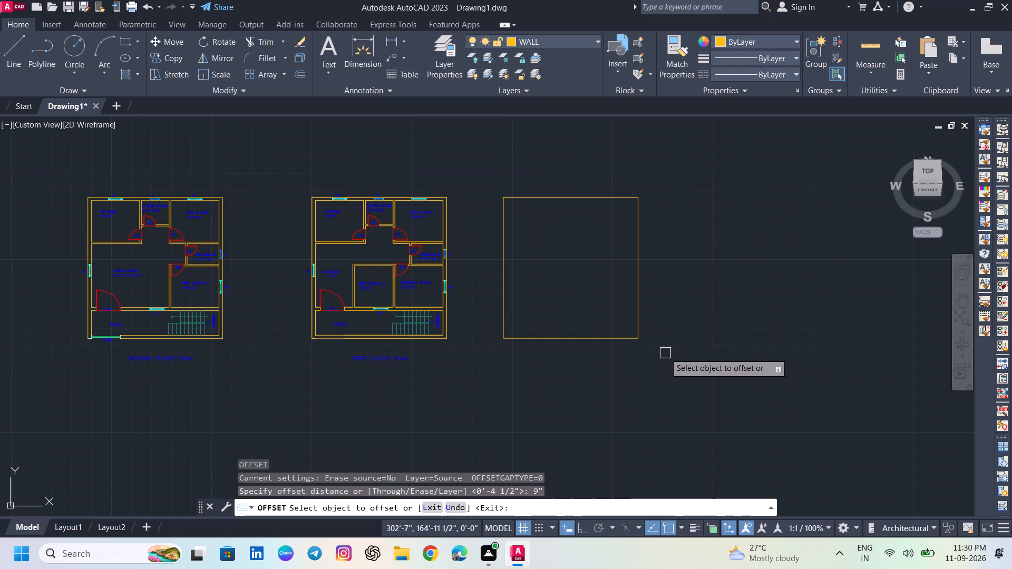
left_click(640, 282)
left_click(611, 284)
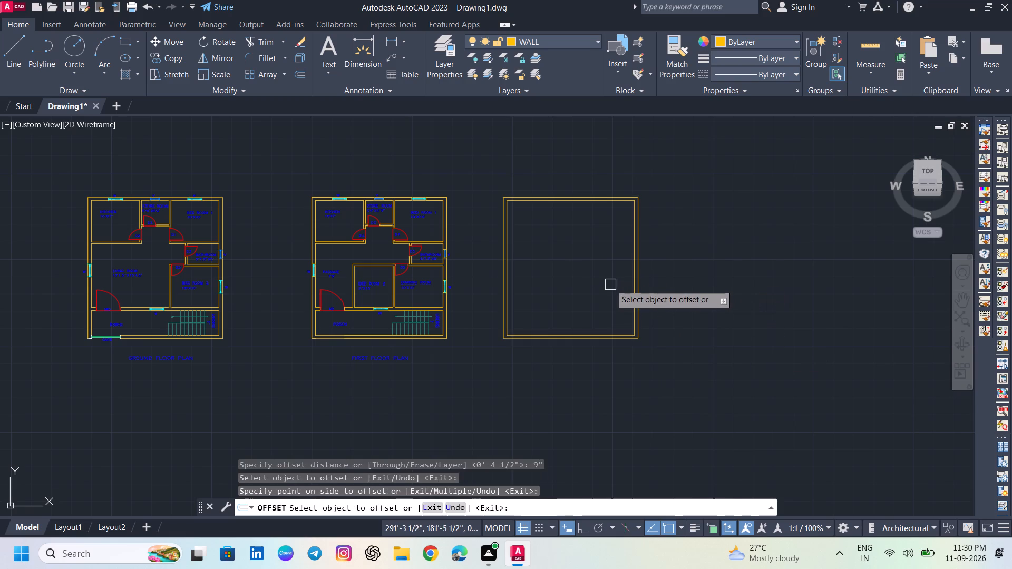
key("Escape")
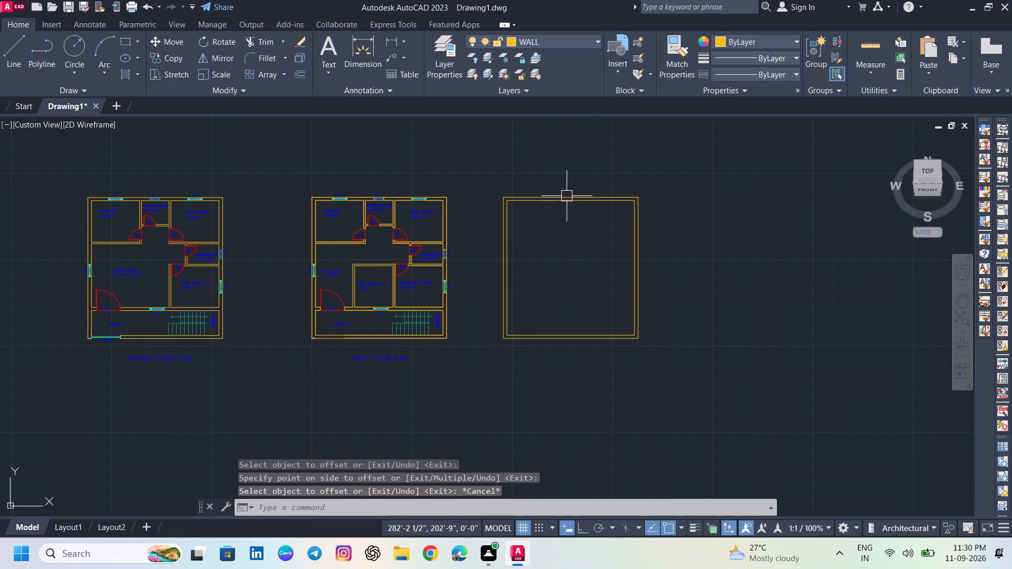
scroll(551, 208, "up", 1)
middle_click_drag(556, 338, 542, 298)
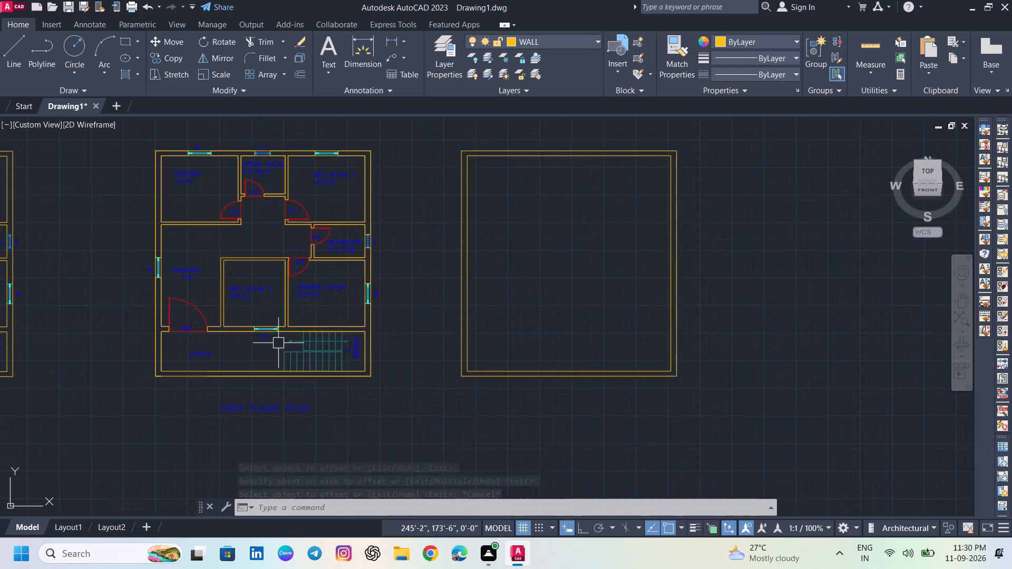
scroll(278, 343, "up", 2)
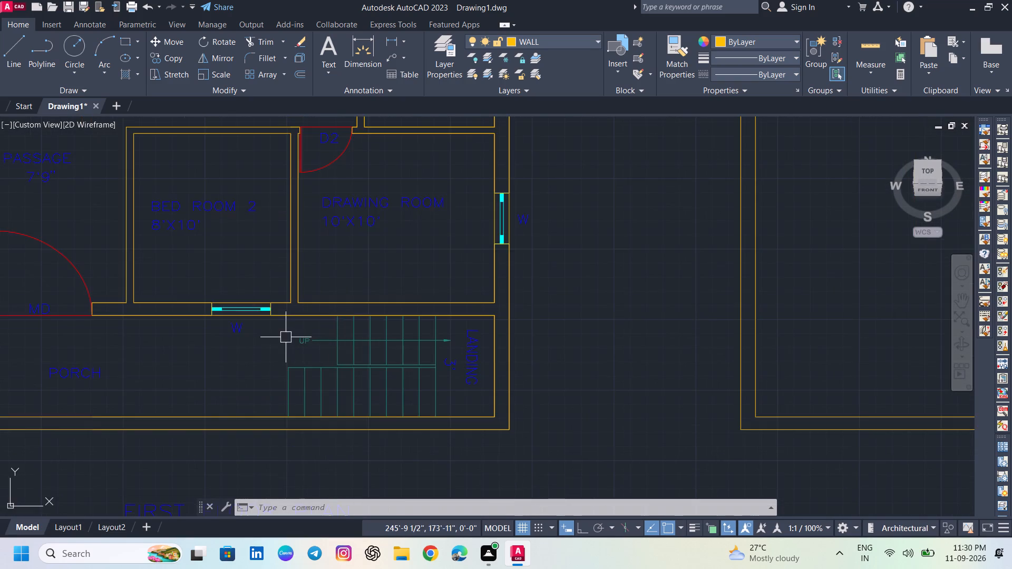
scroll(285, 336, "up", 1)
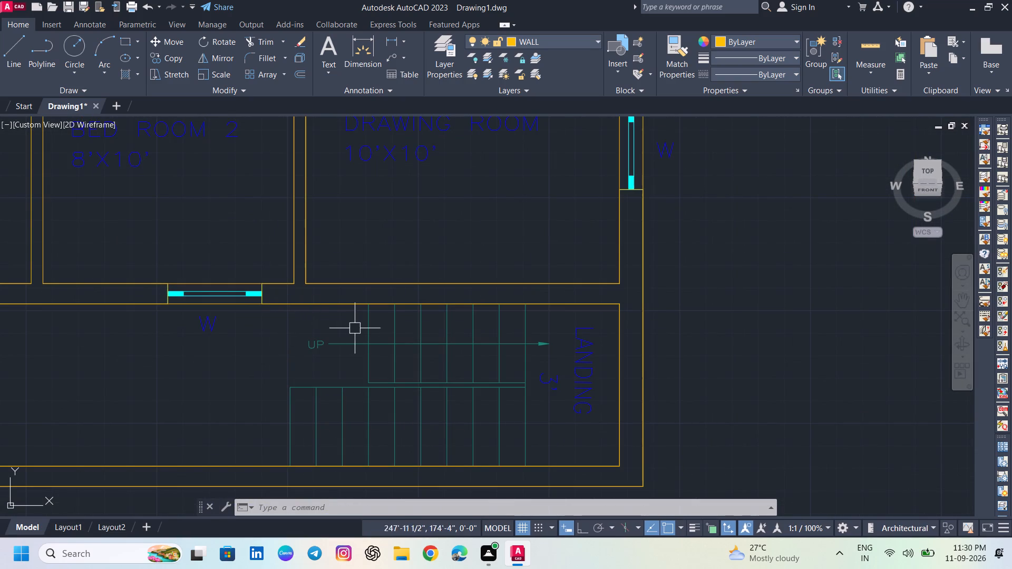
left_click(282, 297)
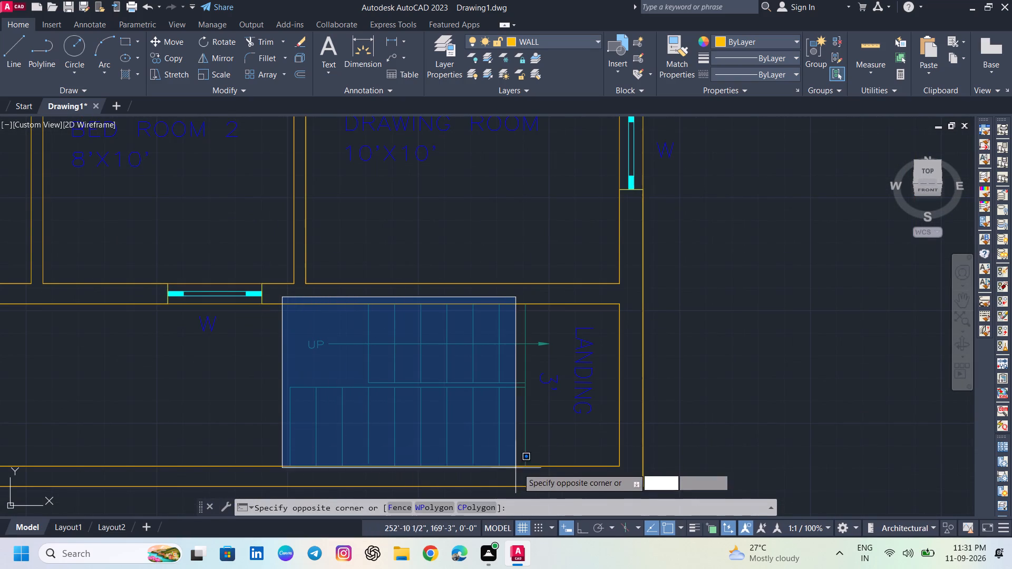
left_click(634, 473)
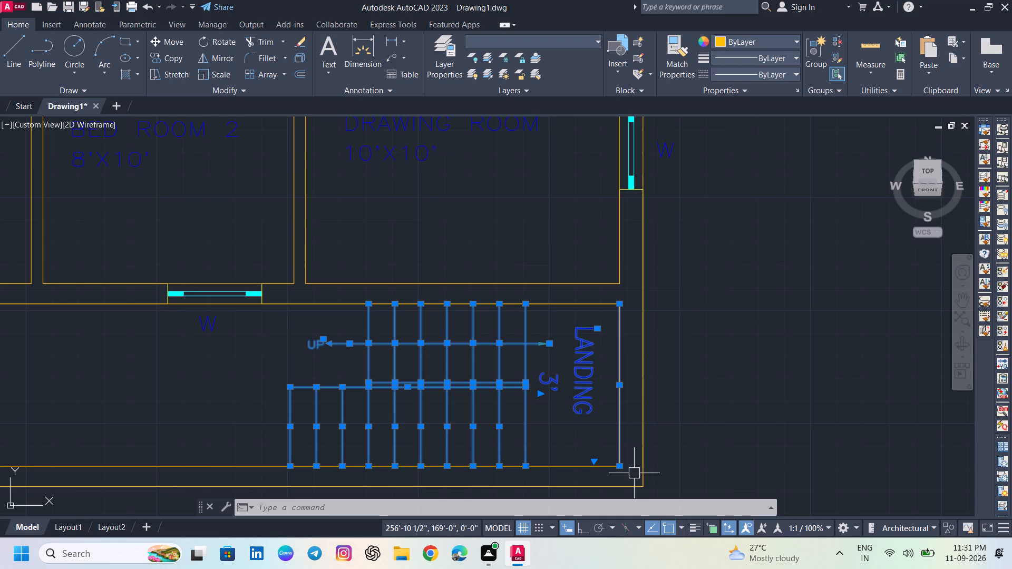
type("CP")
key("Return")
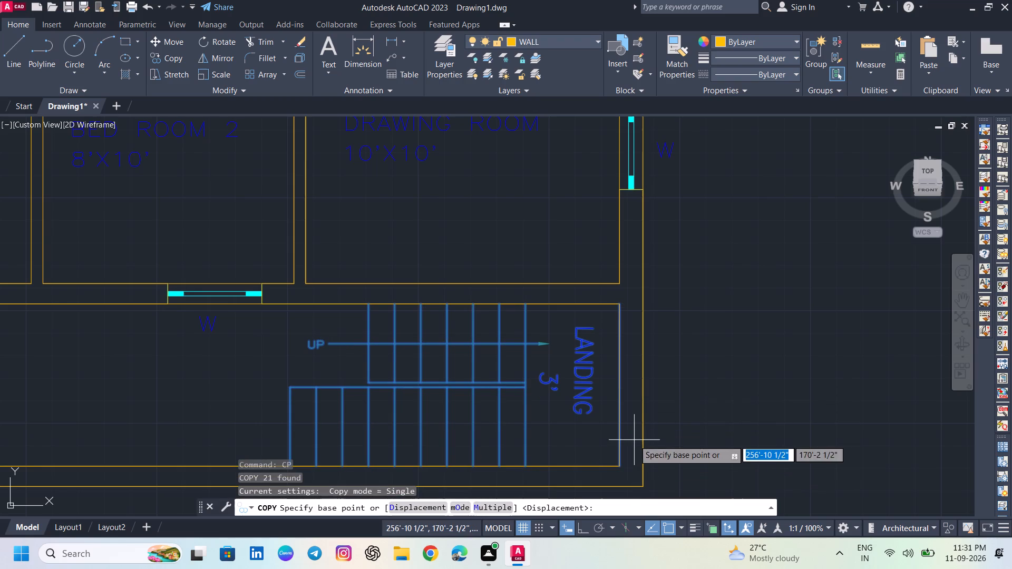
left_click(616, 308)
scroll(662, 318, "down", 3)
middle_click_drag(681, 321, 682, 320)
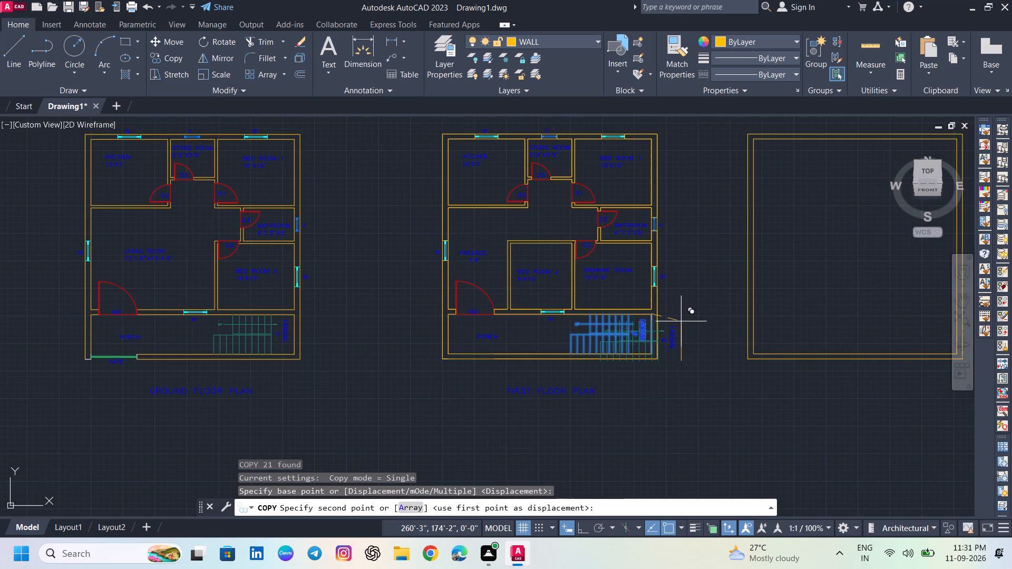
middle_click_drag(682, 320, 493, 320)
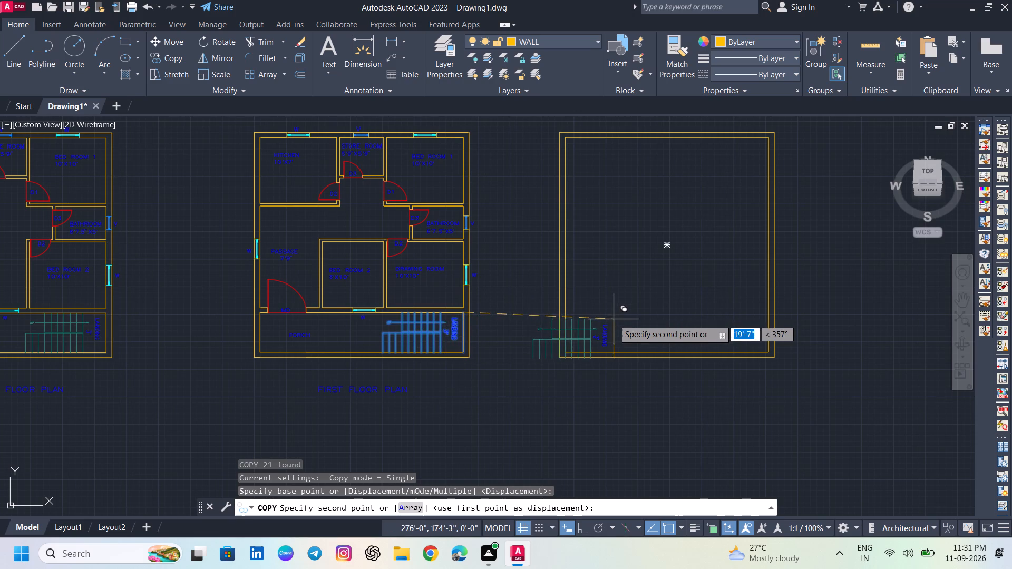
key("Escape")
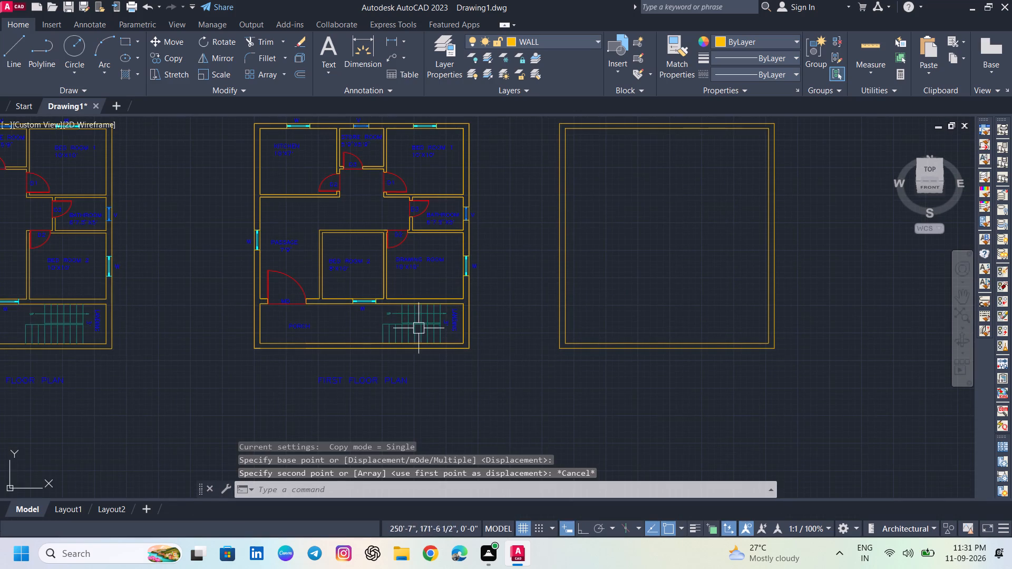
Copy the first floor staircase with its UP, LANDING and 3' labels into the matching lower corner of the new outline, using the outer wall corner as base point.
scroll(390, 320, "up", 3)
left_click(342, 249)
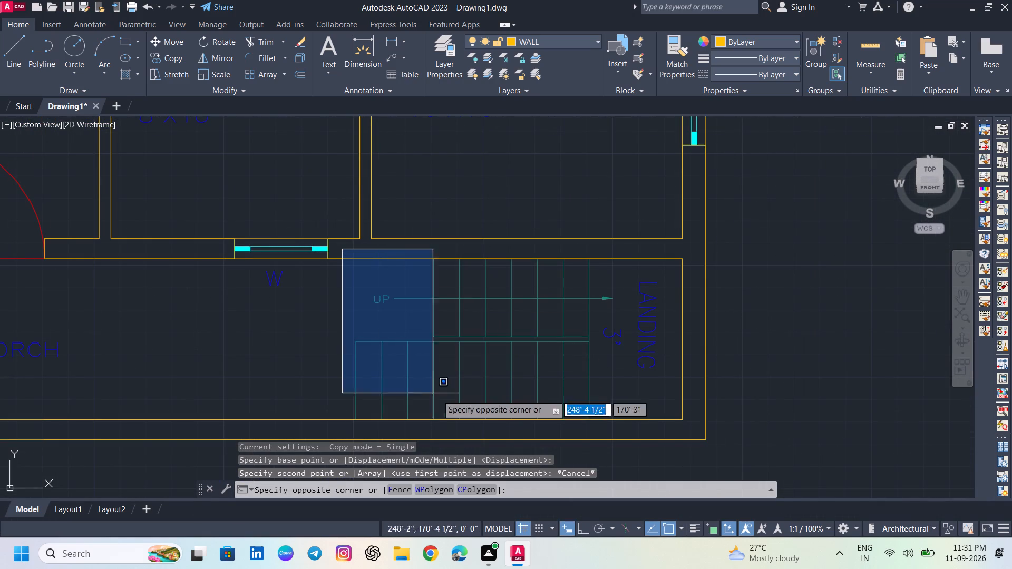
left_click(693, 426)
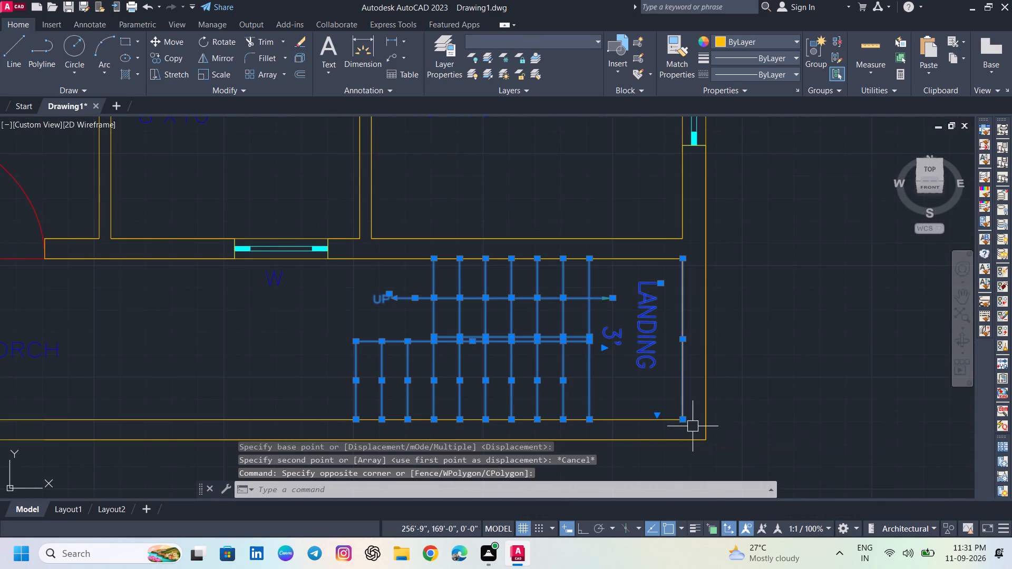
type("CP")
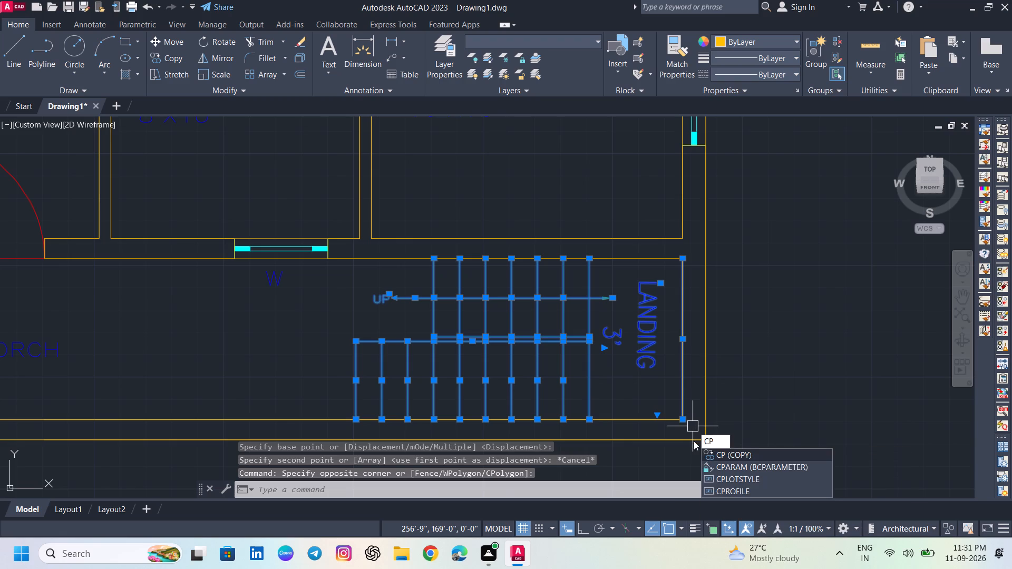
key("Return")
left_click(707, 444)
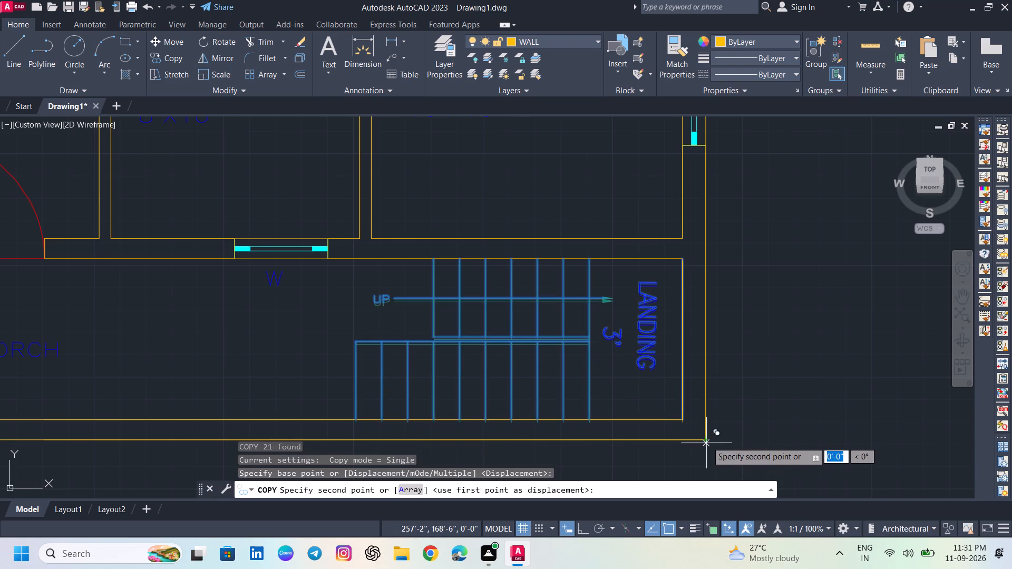
scroll(707, 442, "down", 6)
middle_click_drag(727, 436, 650, 427)
scroll(672, 443, "up", 4)
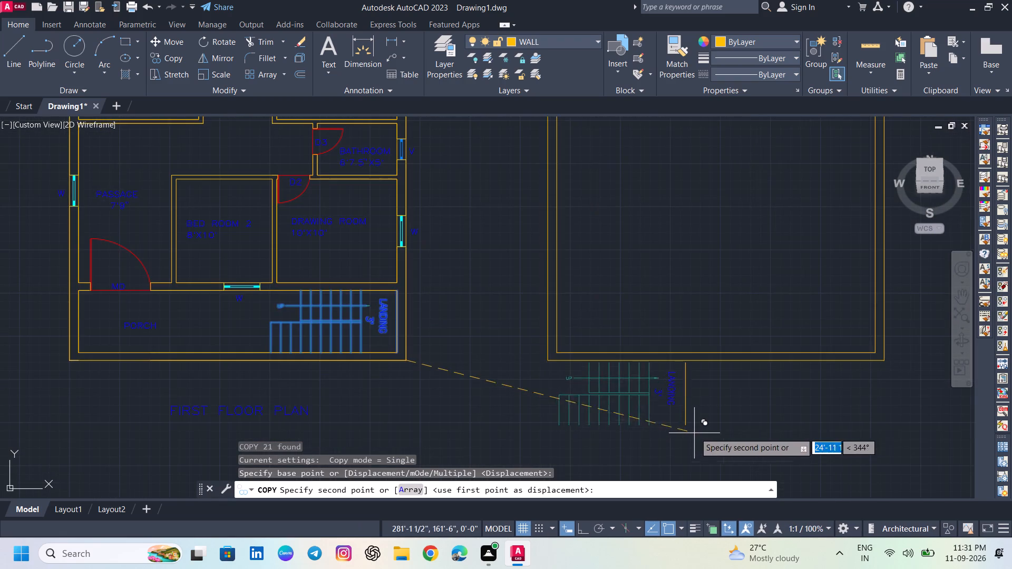
middle_click_drag(705, 424, 577, 427)
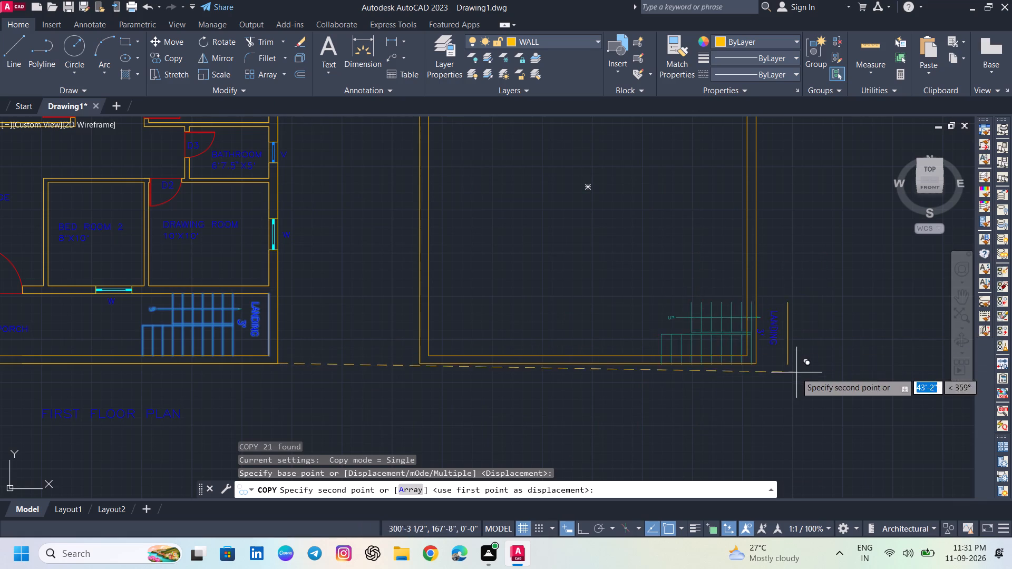
left_click(760, 363)
Draw a horizontal wall line from the upper end of the copied stair's last riser, beside the landing, to the inner face of the opposite wall.
scroll(735, 327, "up", 1)
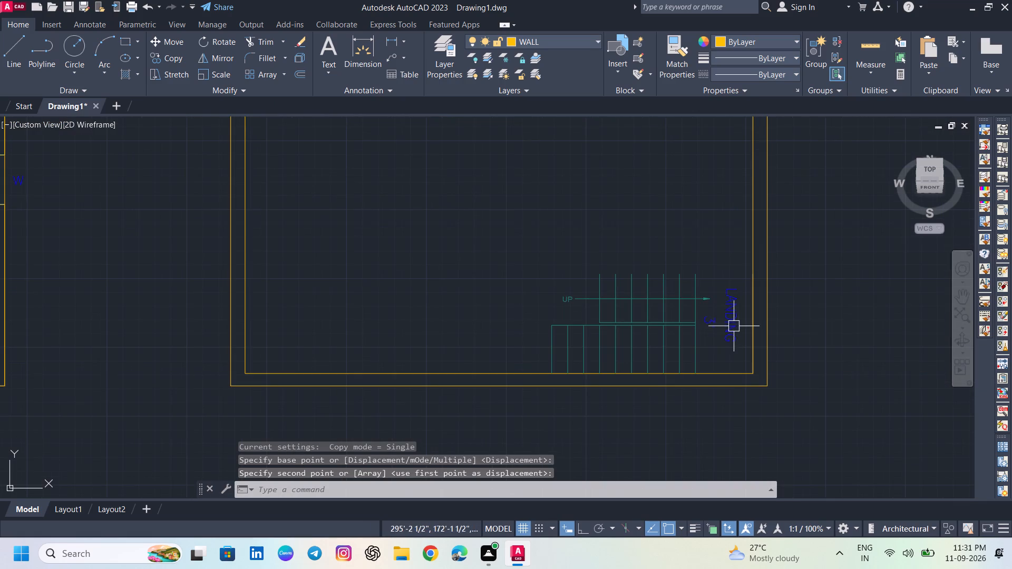
middle_click_drag(701, 306, 651, 337)
scroll(593, 335, "up", 1)
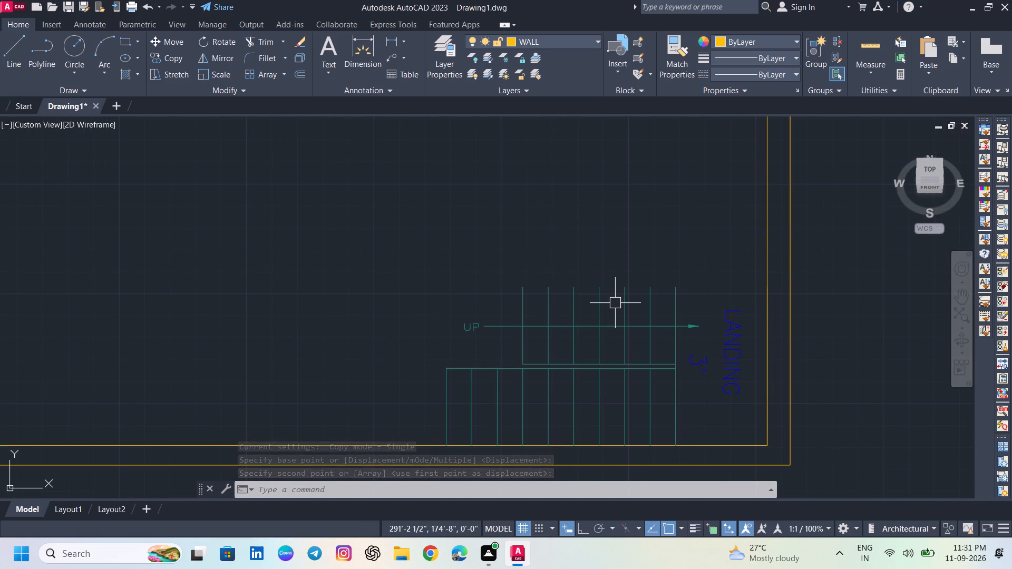
key("l")
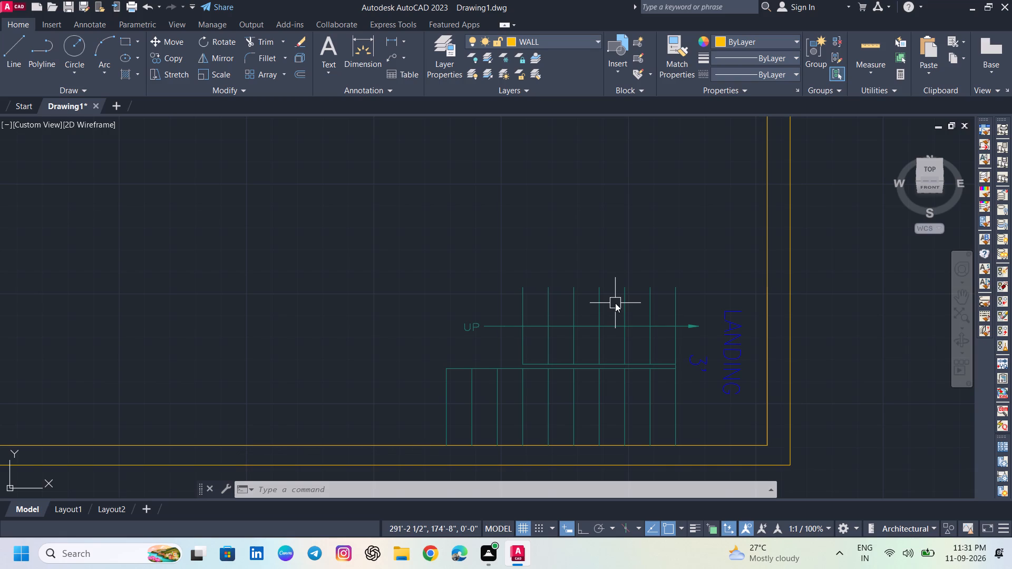
key("Return")
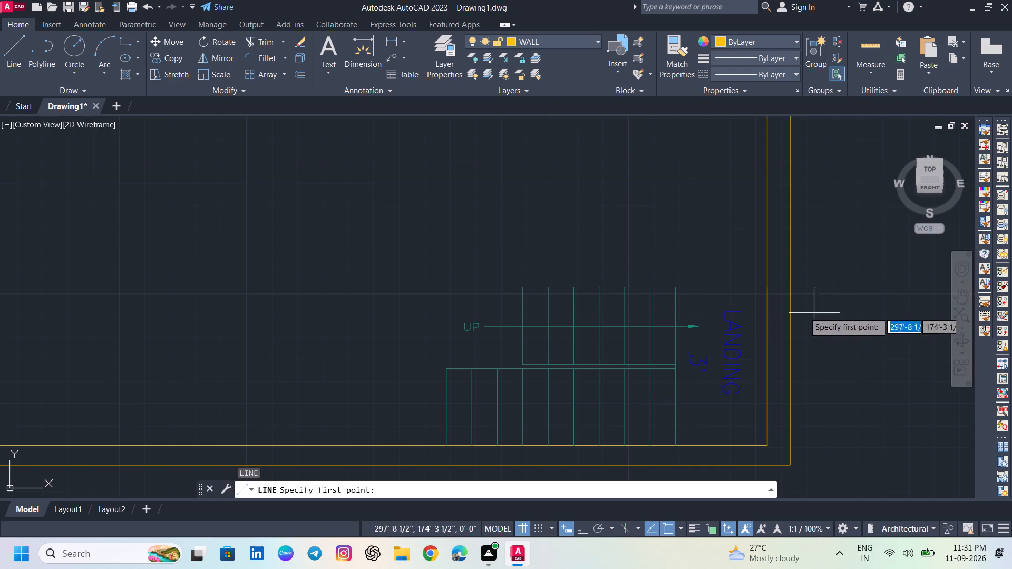
left_click(678, 289)
scroll(499, 286, "down", 4)
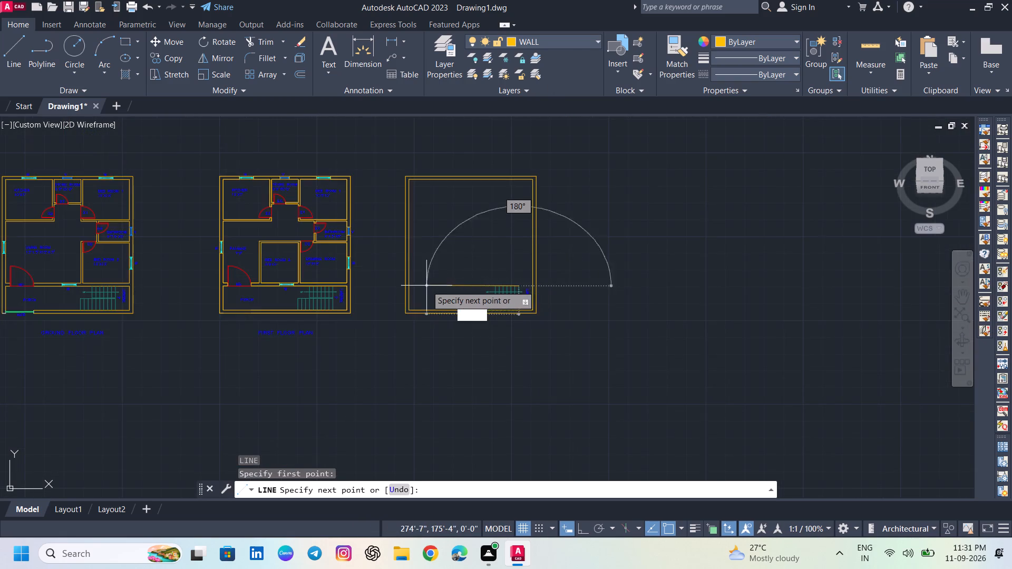
scroll(403, 286, "up", 2)
left_click(413, 284)
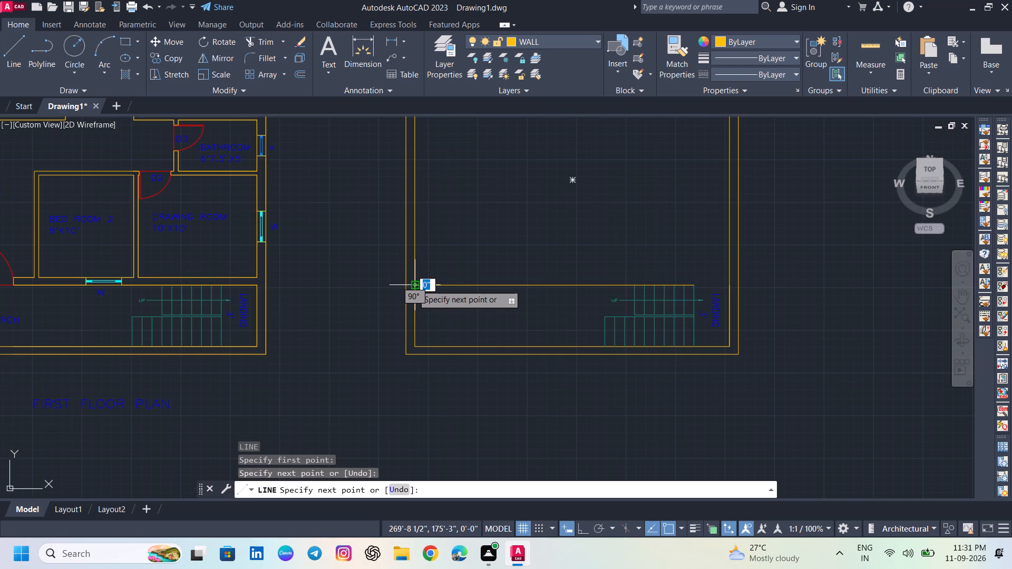
key("space")
scroll(703, 291, "up", 2)
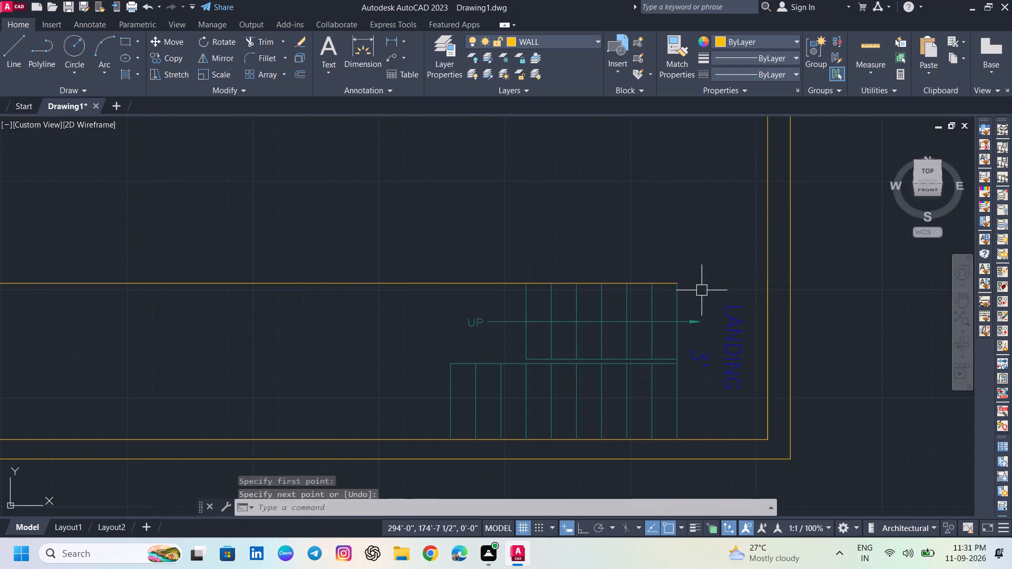
Extend the wall line above the copied staircase across the landing to the inner face of the nearest outer wall.
type("EX")
key("Return")
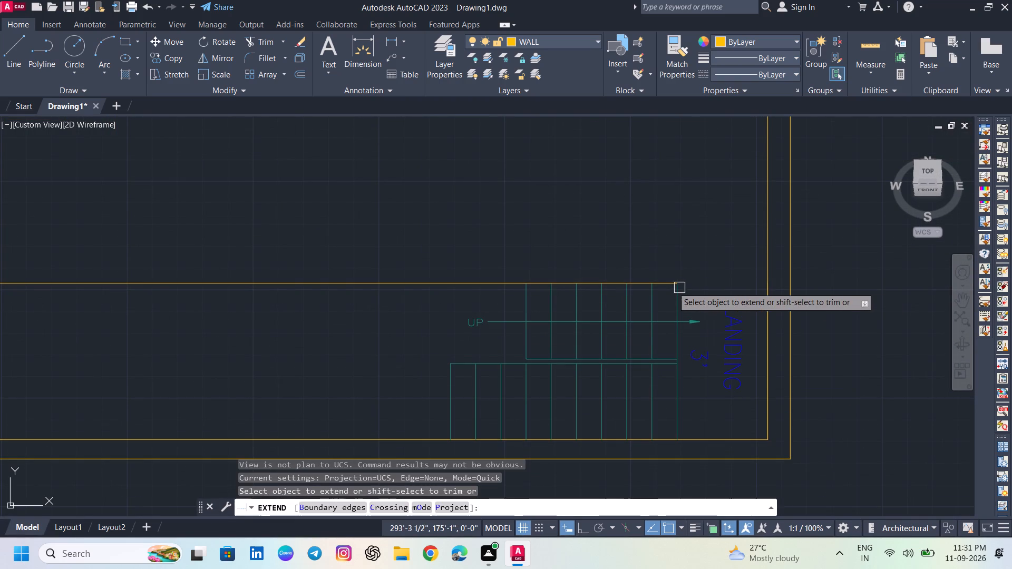
left_click(665, 287)
key("Escape")
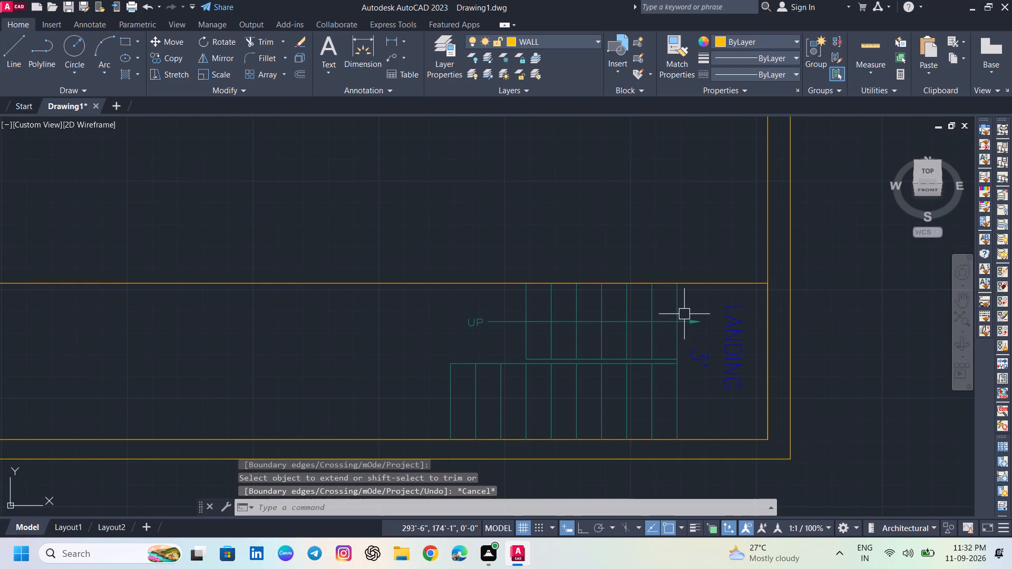
Offset the wall line above the staircase 9" upward, away from the stairs, to form the partition wall thickness.
key("o")
key("Return")
key("9")
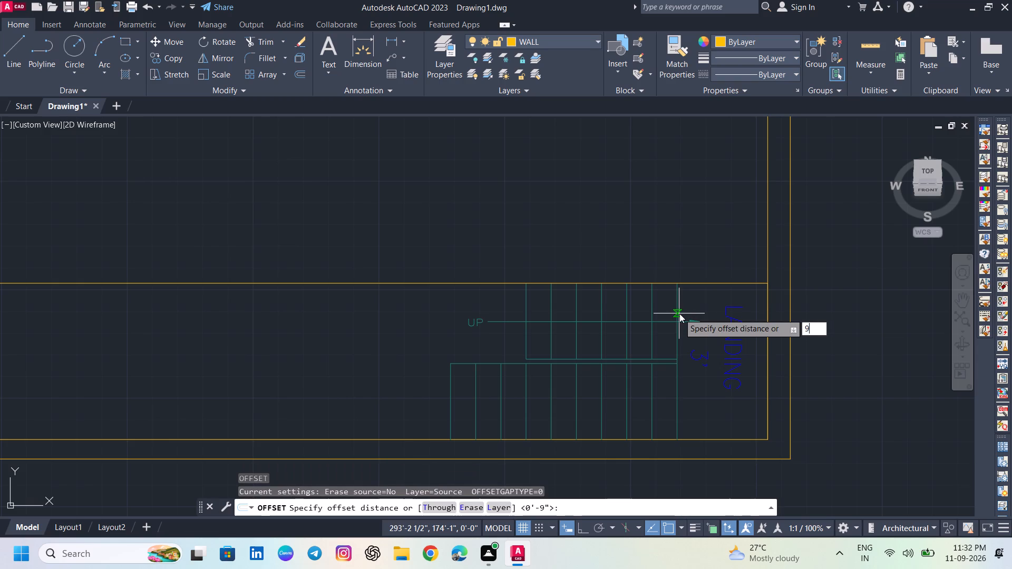
key("shift+quotedbl")
key("Return")
left_click(656, 281)
left_click(656, 247)
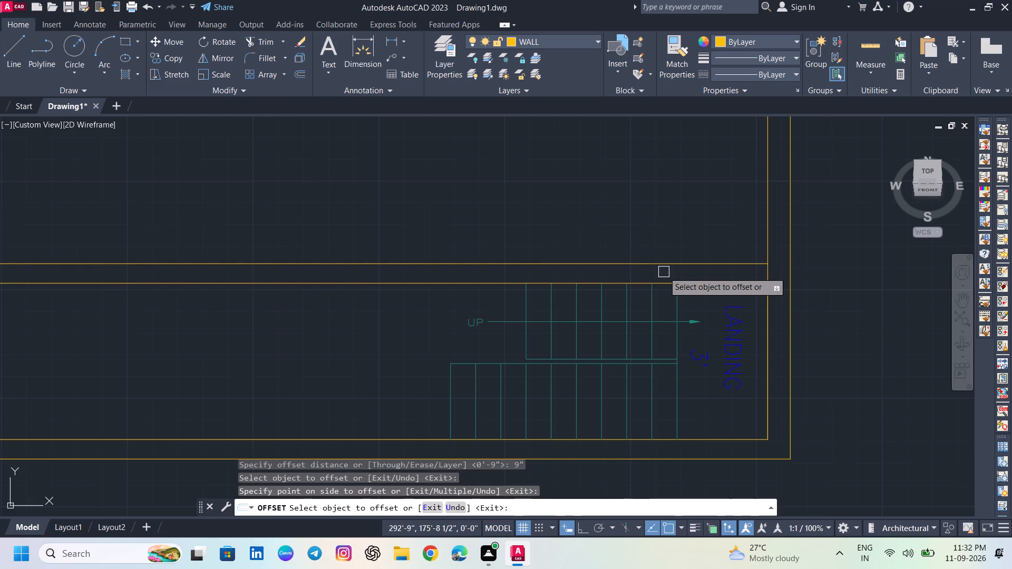
key("Escape")
Trim the inner outer-wall line between the two partition lines at both ends of the new partition wall.
scroll(666, 279, "down", 3)
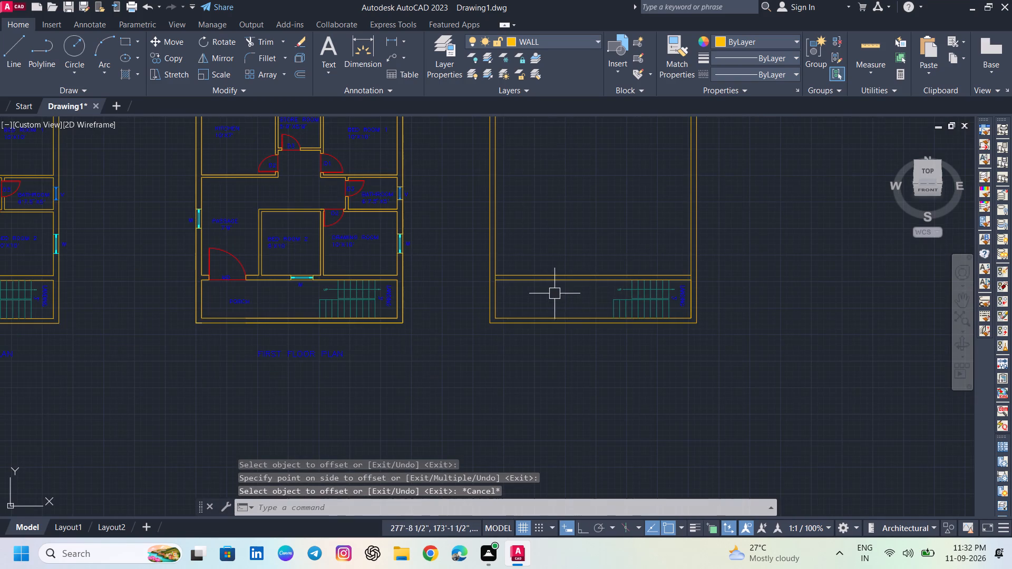
middle_click_drag(559, 291, 538, 338)
middle_click_drag(578, 317, 536, 322)
scroll(565, 340, "up", 1)
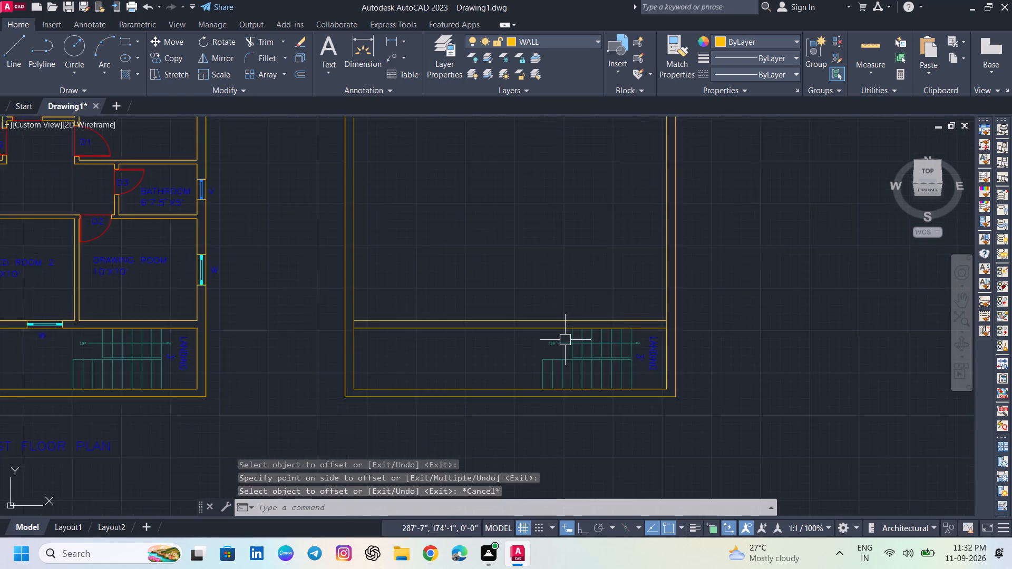
scroll(565, 340, "up", 1)
scroll(700, 342, "down", 1)
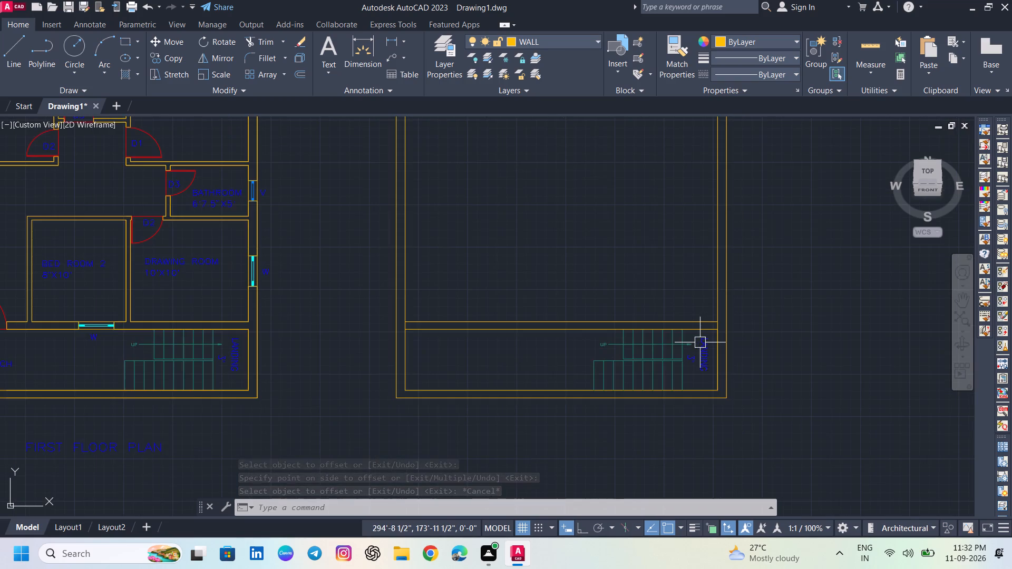
scroll(664, 340, "down", 1)
middle_click_drag(639, 339, 639, 397)
middle_click_drag(626, 339, 621, 346)
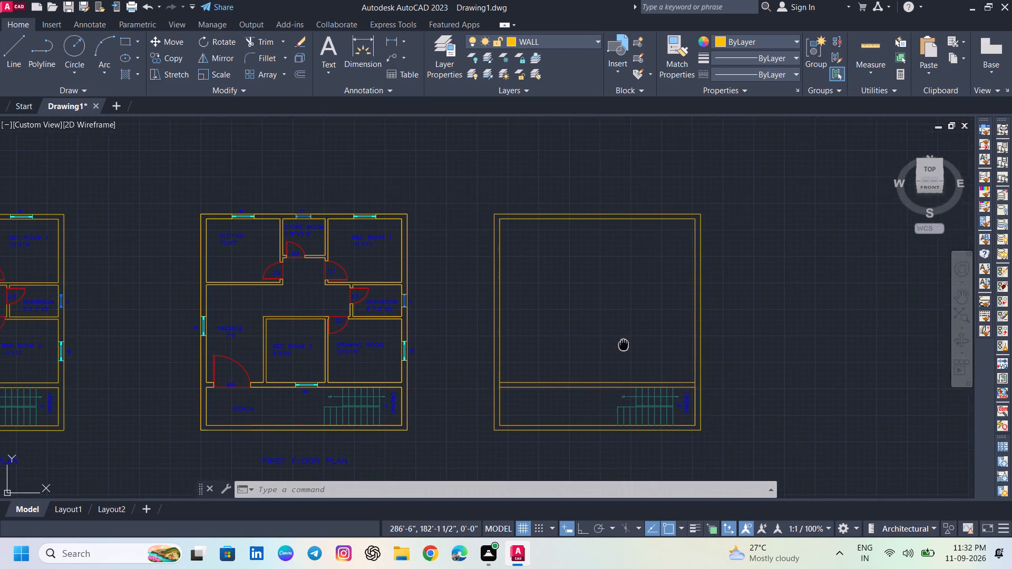
middle_click_drag(621, 346, 615, 356)
scroll(522, 413, "up", 1)
type("TR")
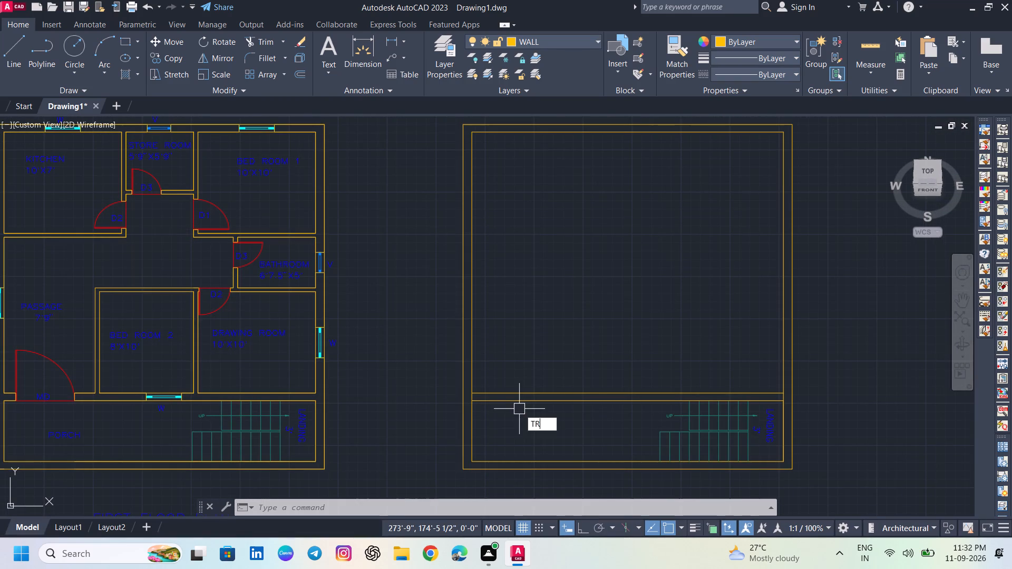
key("Return")
scroll(492, 405, "up", 2)
left_click(445, 387)
scroll(479, 388, "down", 2)
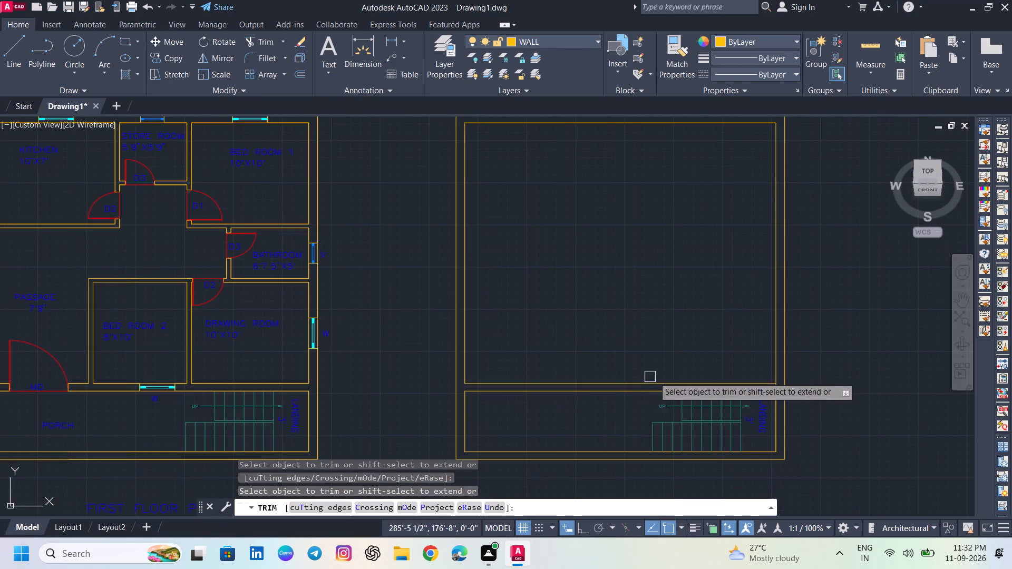
middle_click_drag(658, 376, 515, 381)
scroll(634, 398, "up", 3)
left_click(630, 379)
scroll(630, 378, "down", 3)
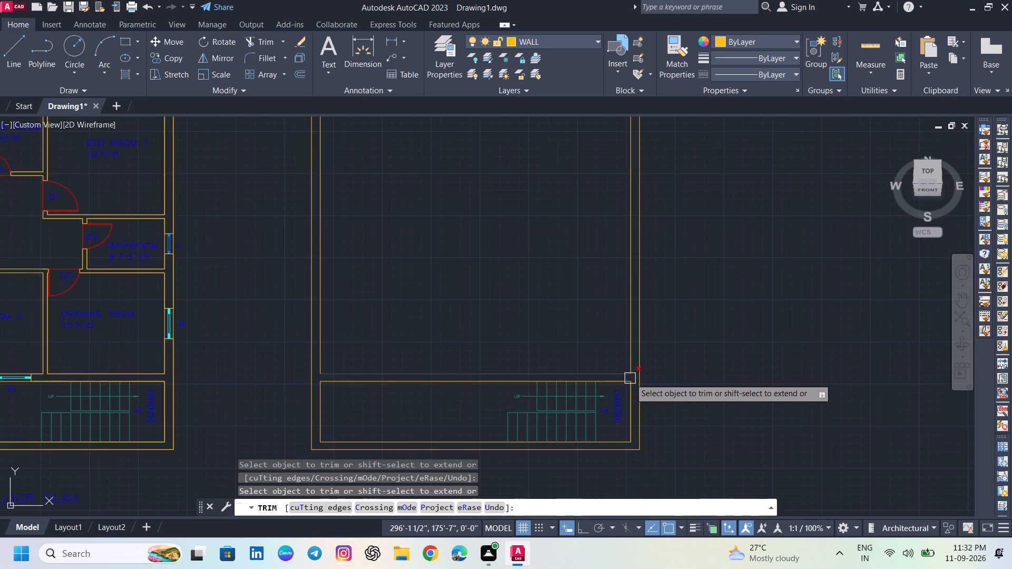
scroll(628, 380, "down", 1)
middle_click_drag(588, 365, 576, 408)
key("Escape")
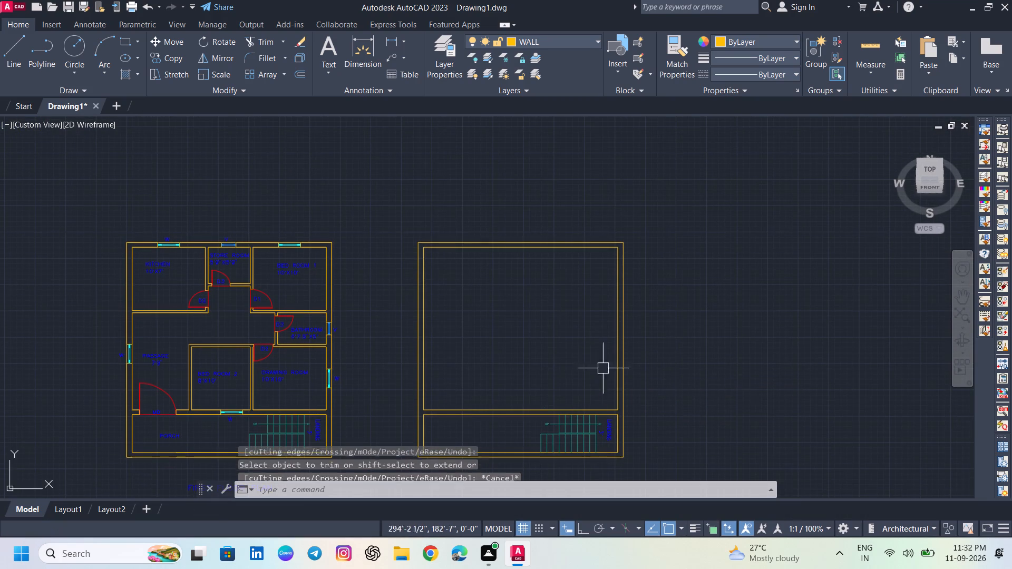
Copy the FIRST FLOOR PLAN title horizontally to beneath the third plan.
scroll(584, 339, "down", 1)
middle_click_drag(581, 340, 535, 329)
scroll(532, 368, "up", 1)
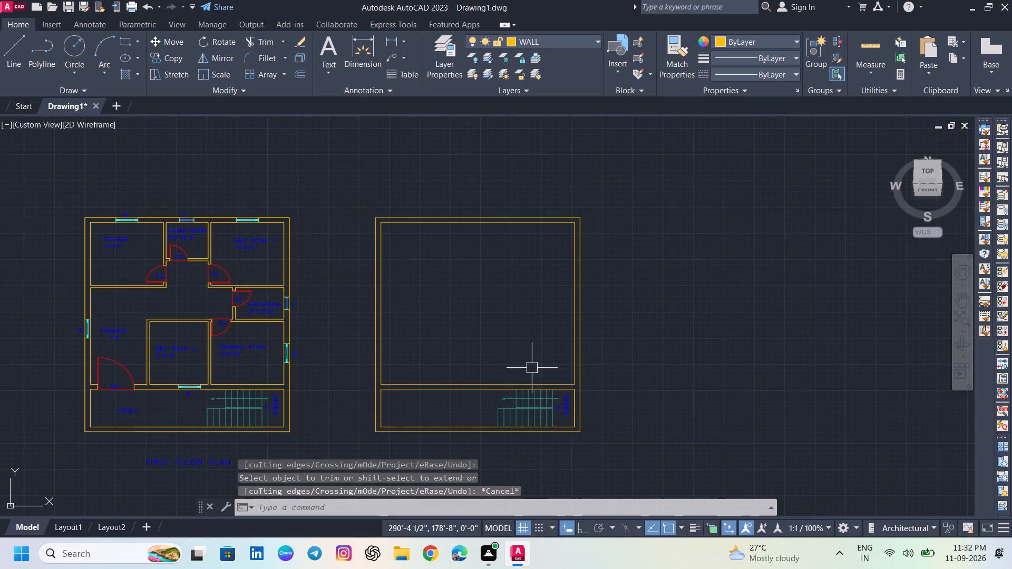
scroll(515, 370, "up", 1)
middle_click_drag(534, 374, 501, 356)
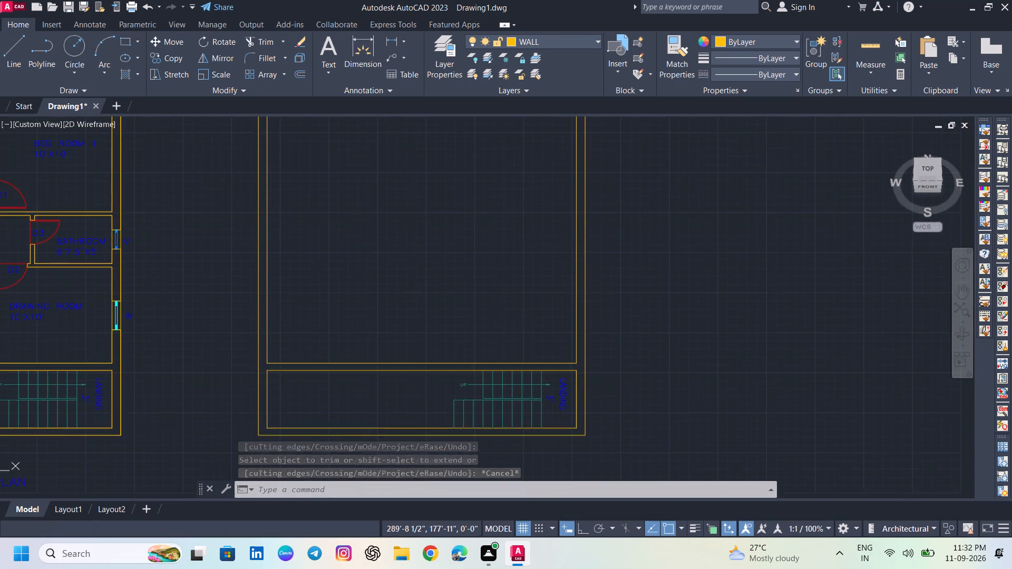
middle_click_drag(523, 389, 534, 325)
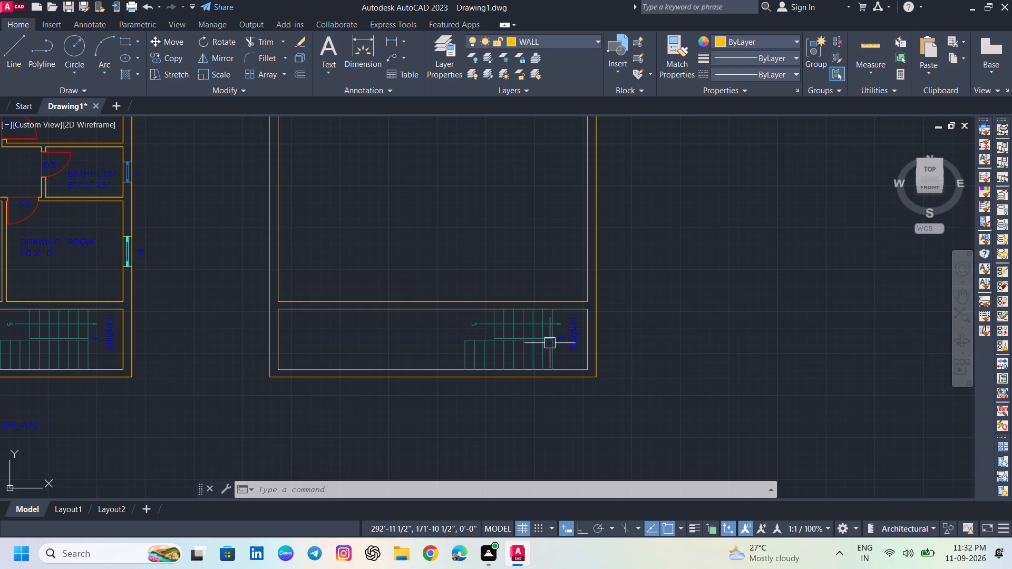
scroll(550, 343, "down", 2)
middle_click_drag(544, 338, 546, 386)
middle_click_drag(521, 398, 514, 348)
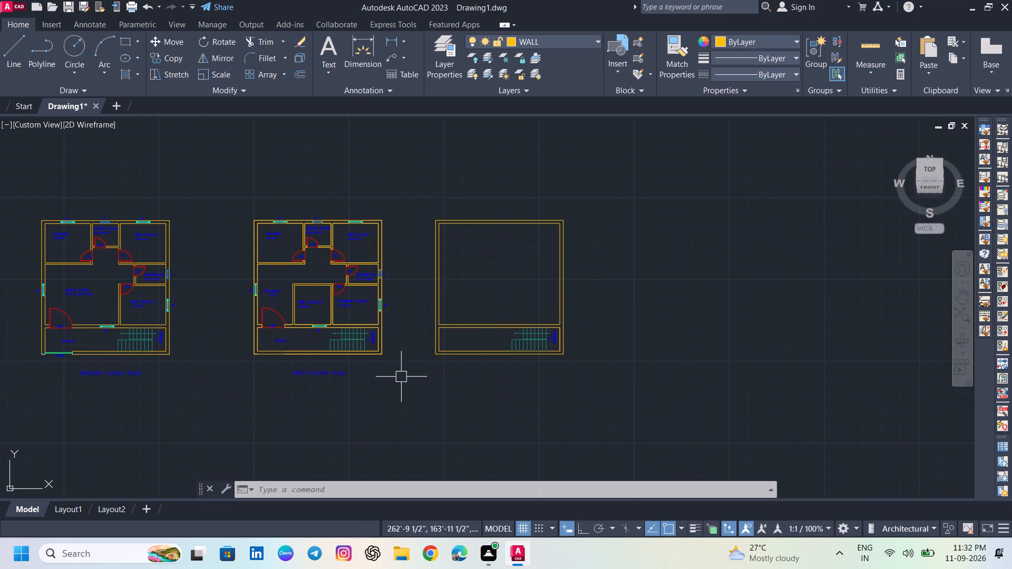
left_click(335, 375)
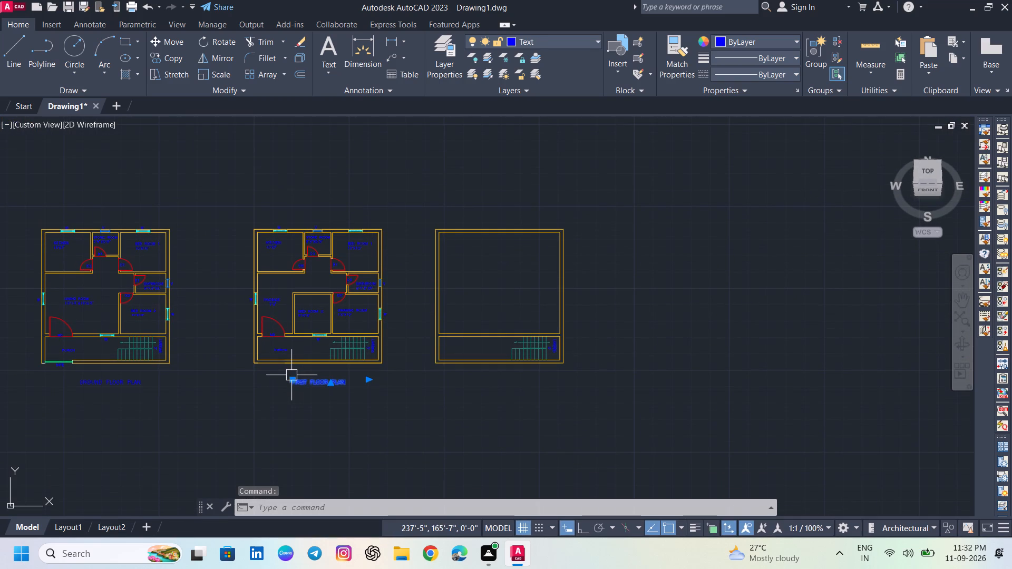
key("c")
key("p")
left_click(293, 376)
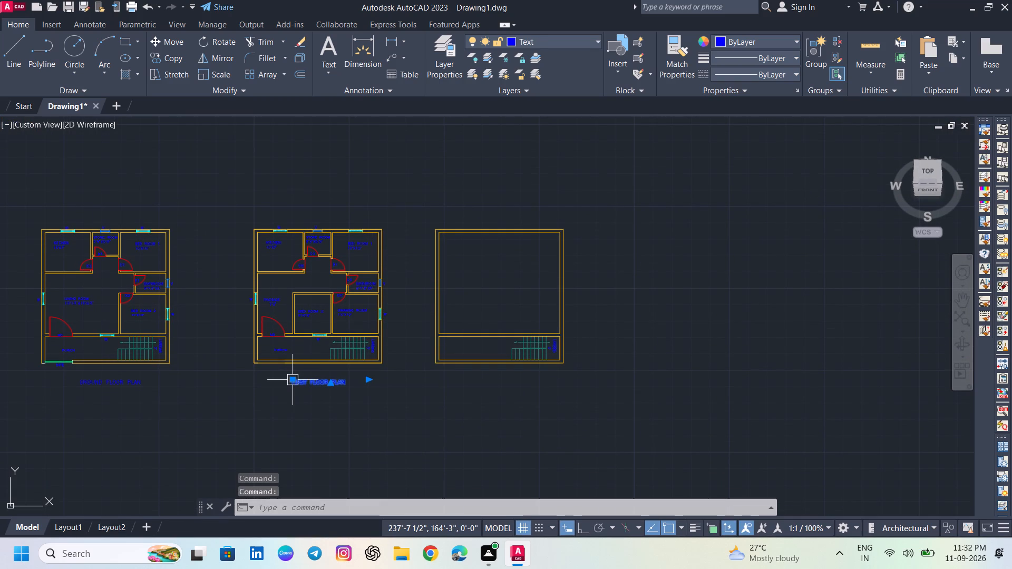
type("CP")
key("Return")
left_click(291, 378)
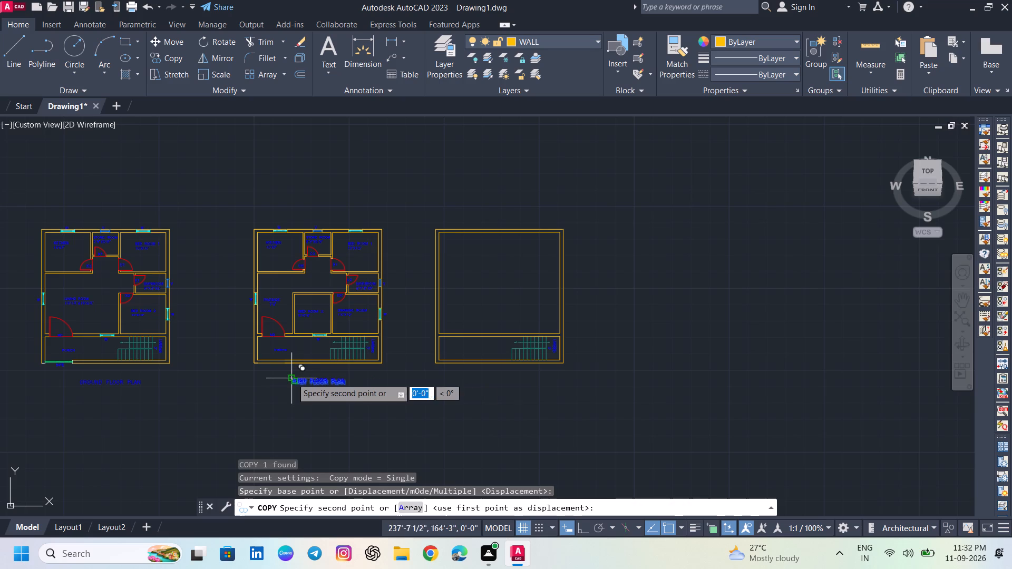
left_click(479, 378)
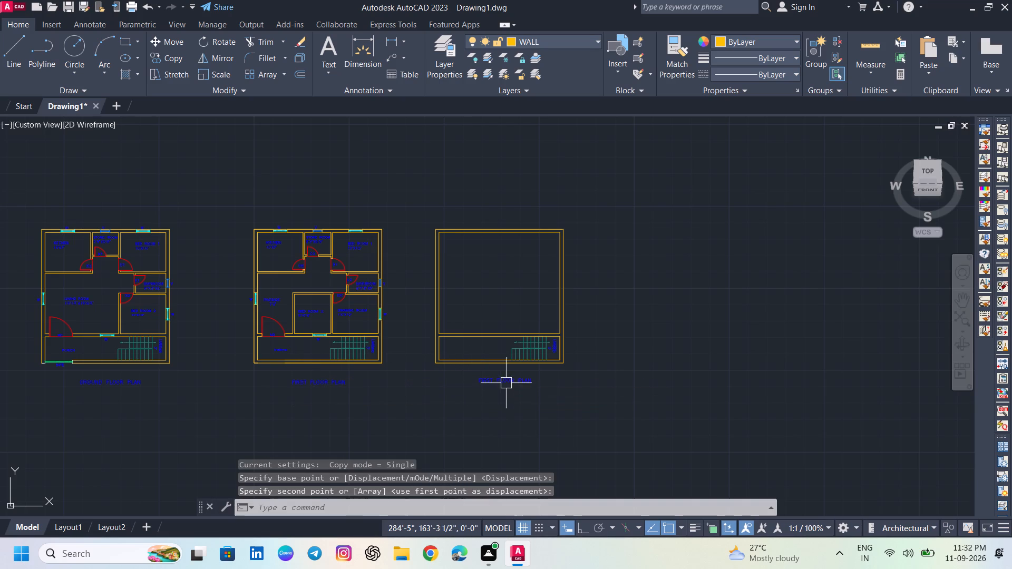
Change the copied title under the third plan to read TERRACE PLAN.
double_click(506, 383)
left_click_drag(515, 380, 440, 381)
type("TERR")
type("ACE")
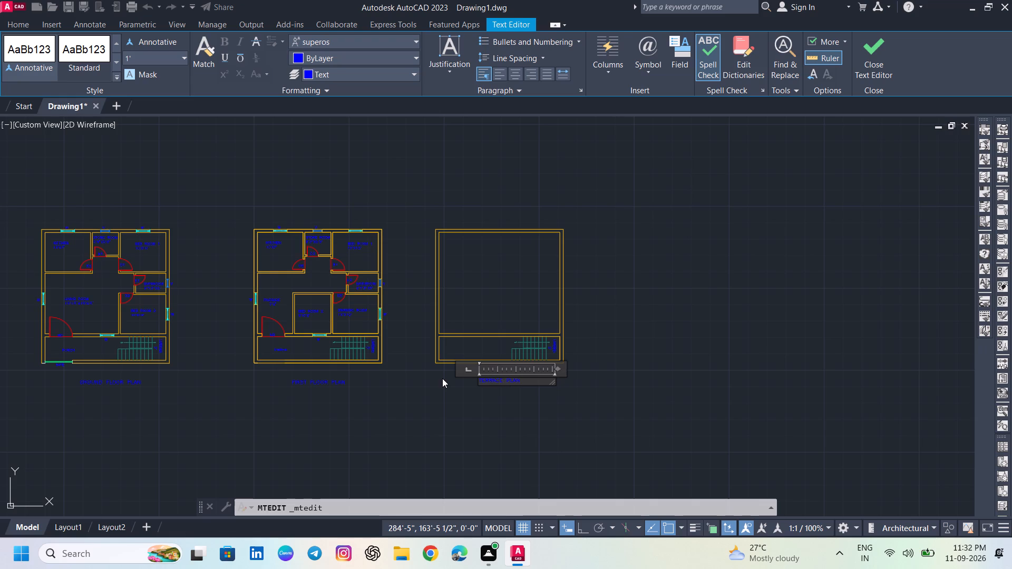
left_click(521, 400)
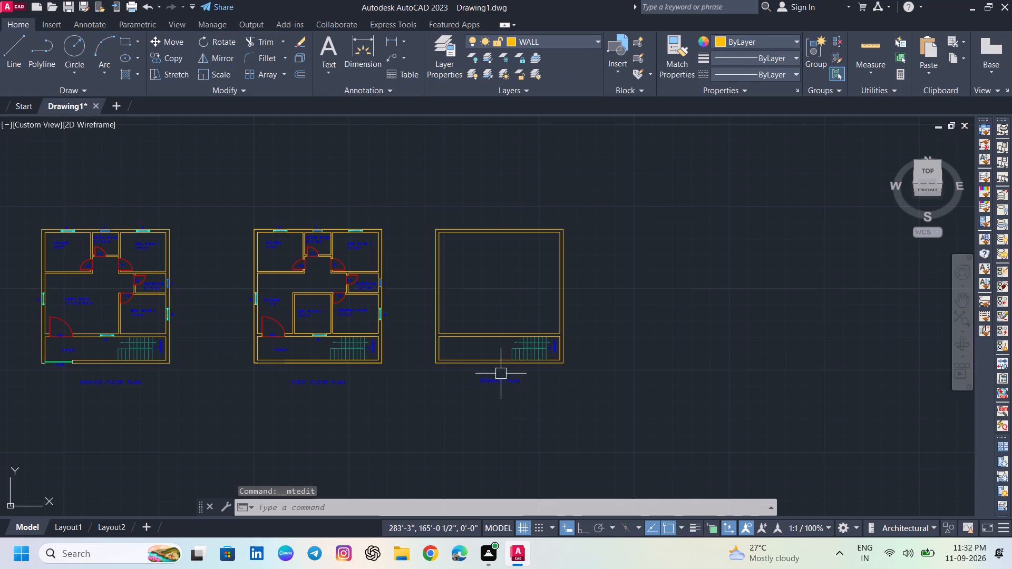
Copy the GROUND FLOOR PLAN title into the empty space above the first floor plan.
scroll(479, 292, "down", 1)
middle_click_drag(461, 291, 463, 333)
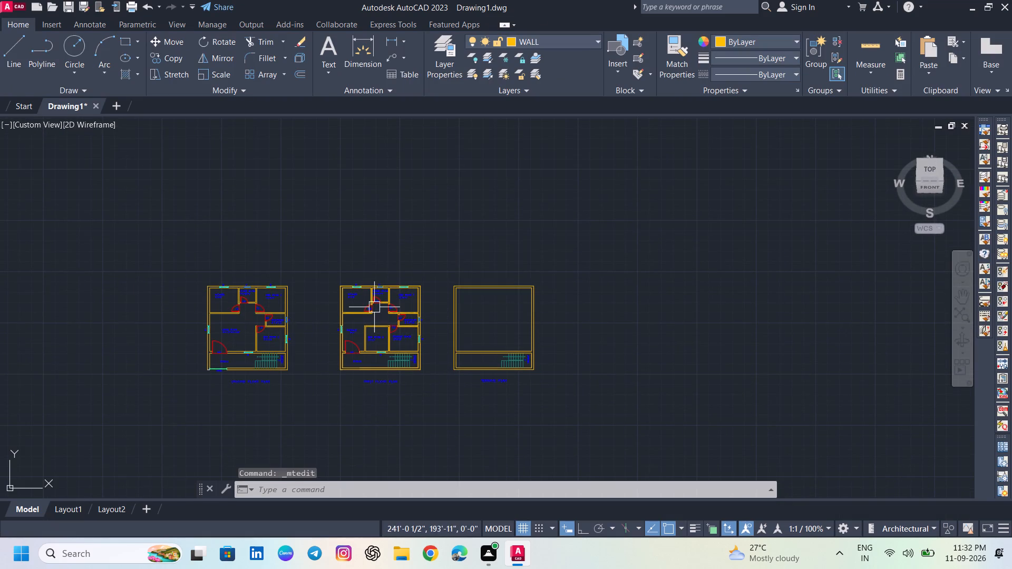
scroll(374, 307, "up", 1)
middle_click_drag(239, 270, 344, 305)
scroll(344, 294, "down", 1)
middle_click_drag(368, 307, 335, 311)
left_click(274, 403)
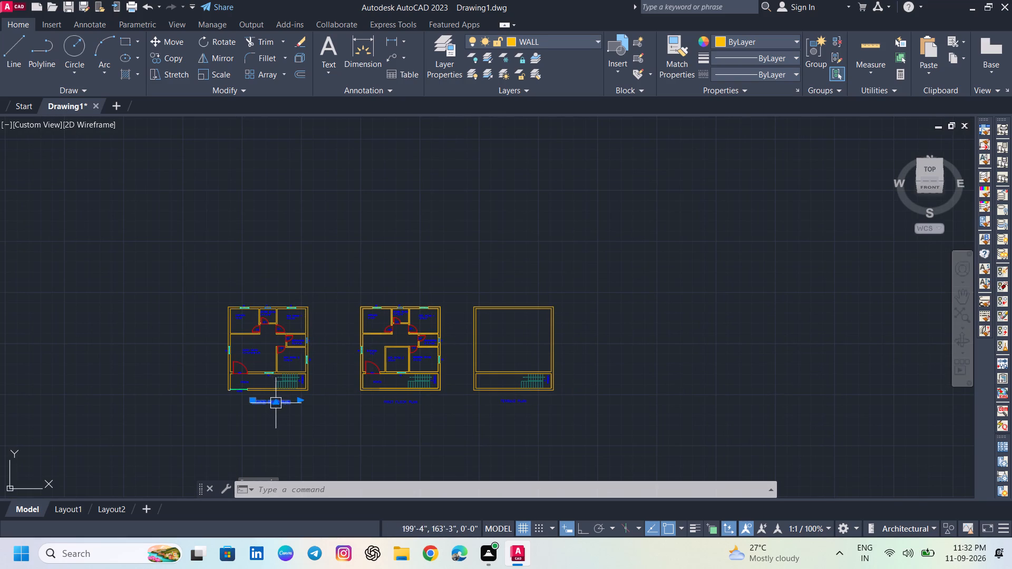
key("c")
key("p")
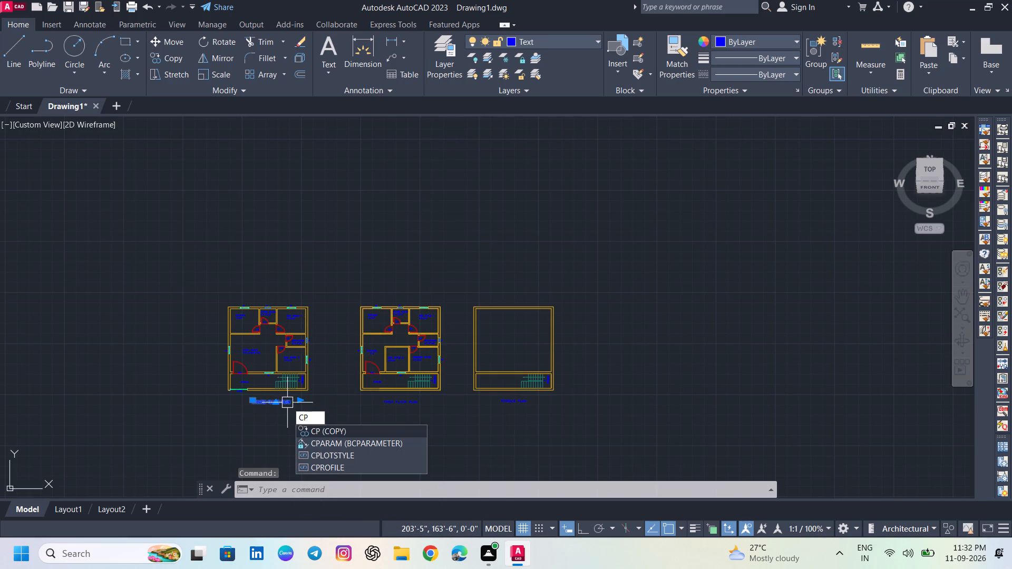
key("Return")
left_click(277, 403)
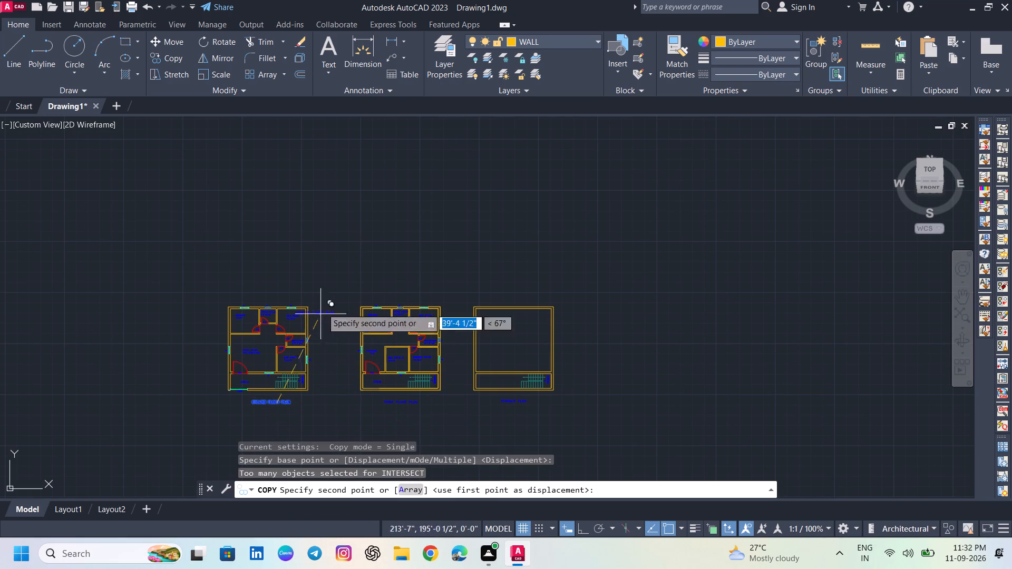
left_click(386, 269)
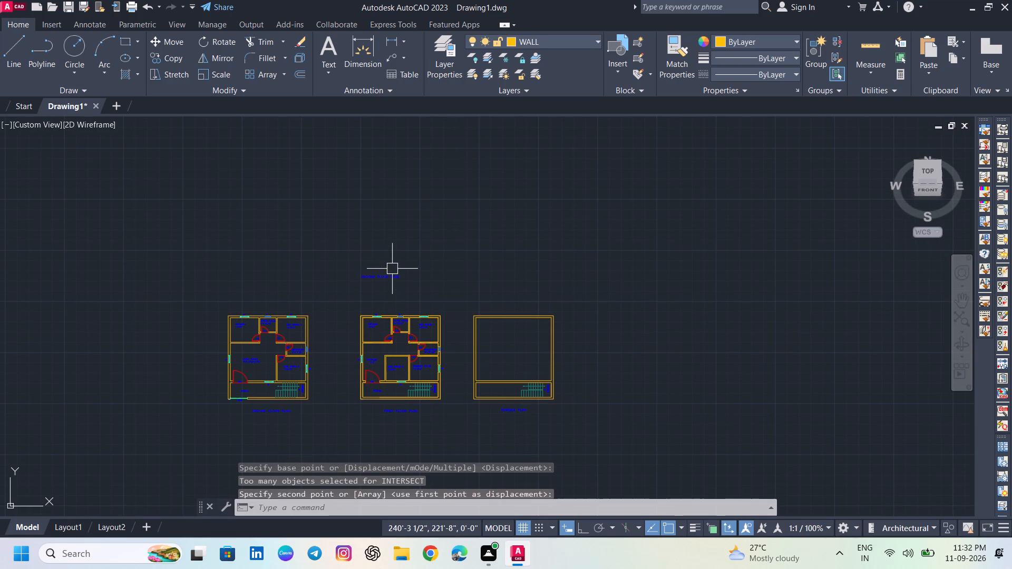
Change the copied title above the first floor plan to read G+1 BUILDING WITH 2BHK.
double_click(389, 277)
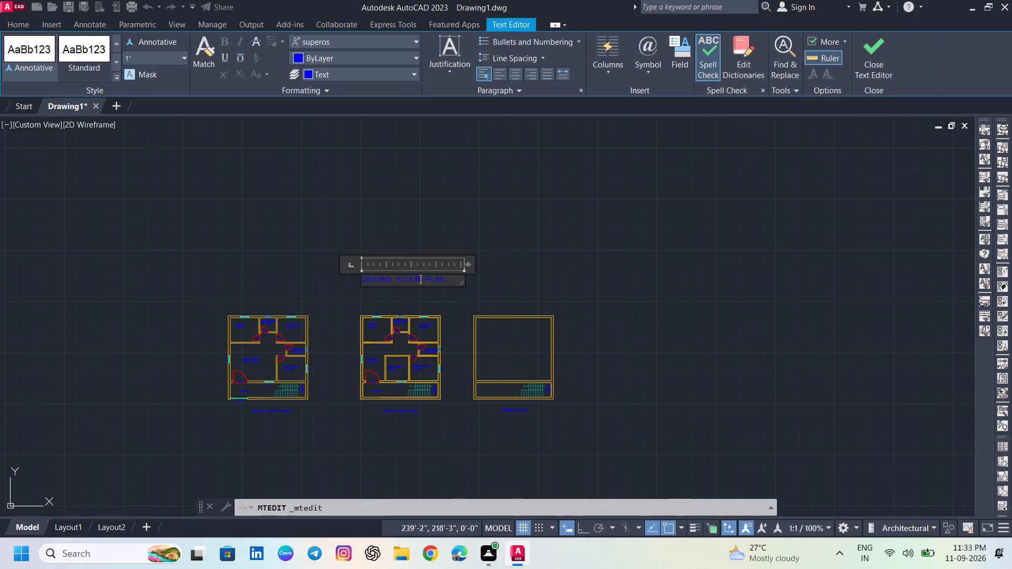
key("ctrl+a")
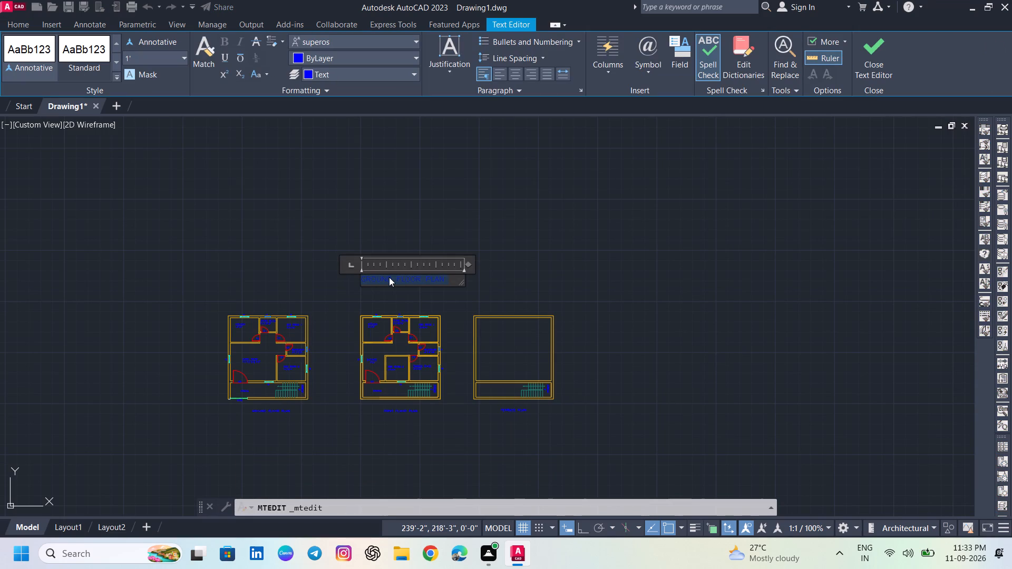
key("shift+g")
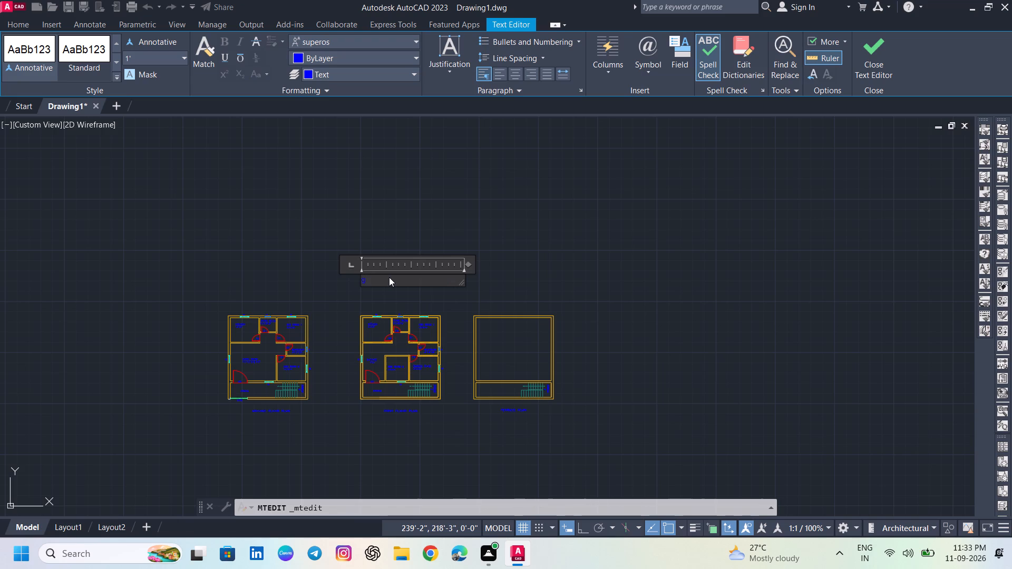
type("+1")
key("BackSpace")
key("BackSpace")
key("BackSpace")
key("g")
type("+1")
key("space")
type("BUIDING WITH 2BHK")
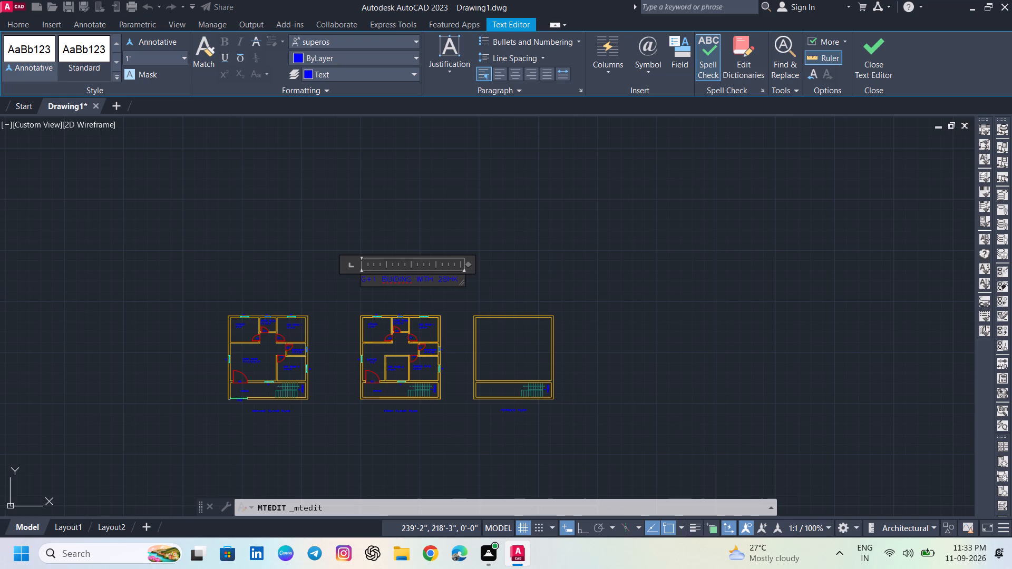
left_click(394, 278)
key("l")
left_click(499, 284)
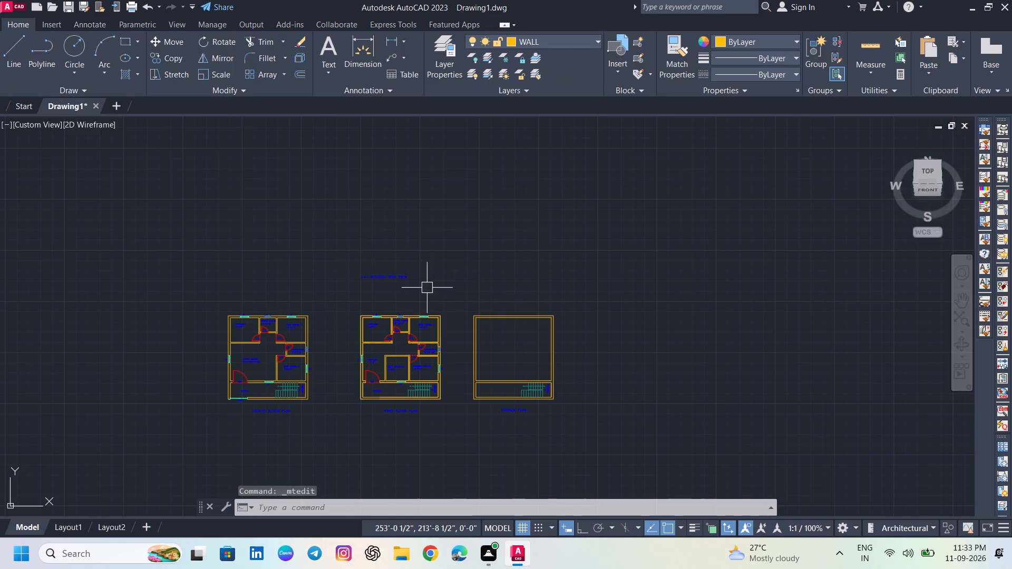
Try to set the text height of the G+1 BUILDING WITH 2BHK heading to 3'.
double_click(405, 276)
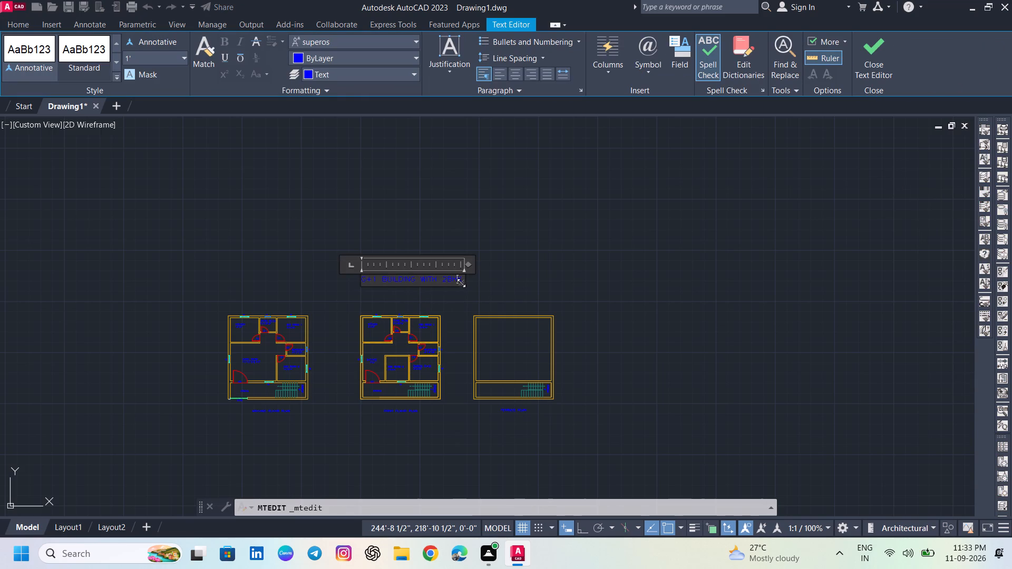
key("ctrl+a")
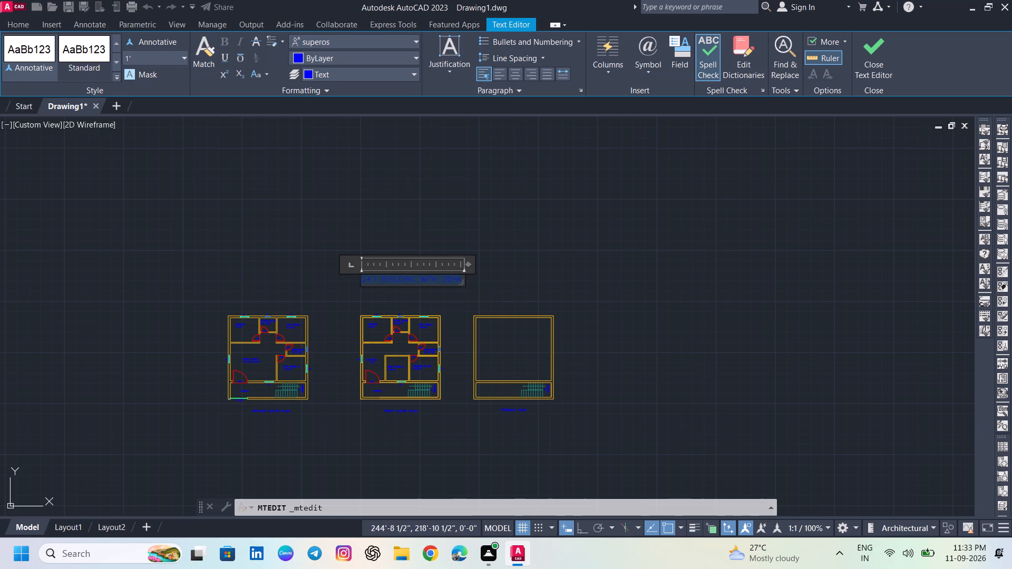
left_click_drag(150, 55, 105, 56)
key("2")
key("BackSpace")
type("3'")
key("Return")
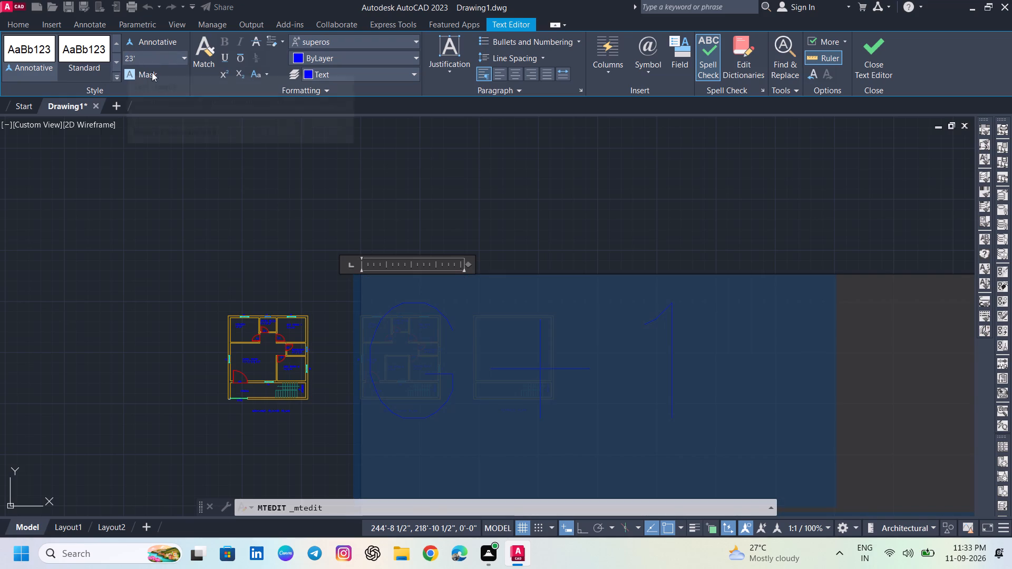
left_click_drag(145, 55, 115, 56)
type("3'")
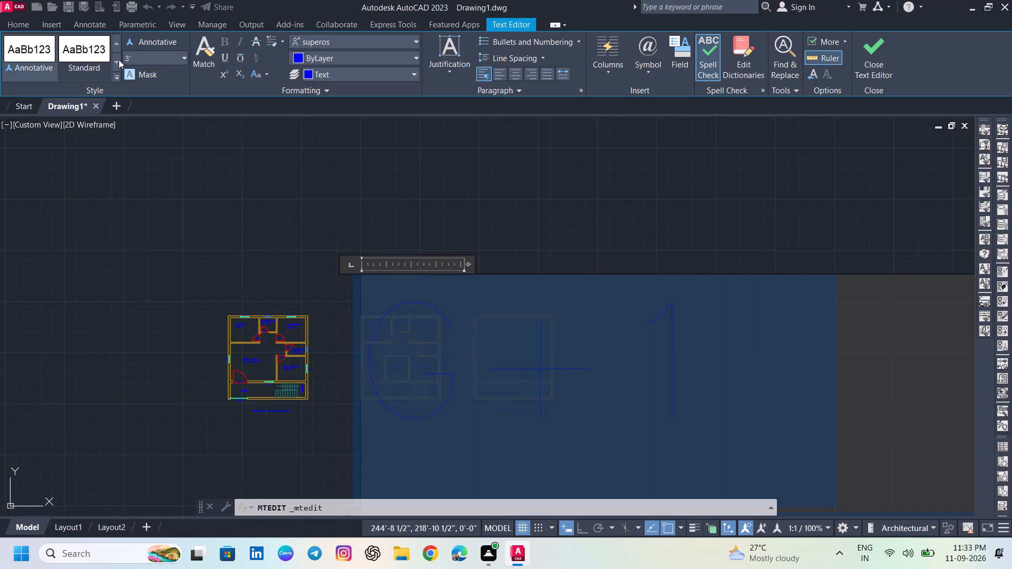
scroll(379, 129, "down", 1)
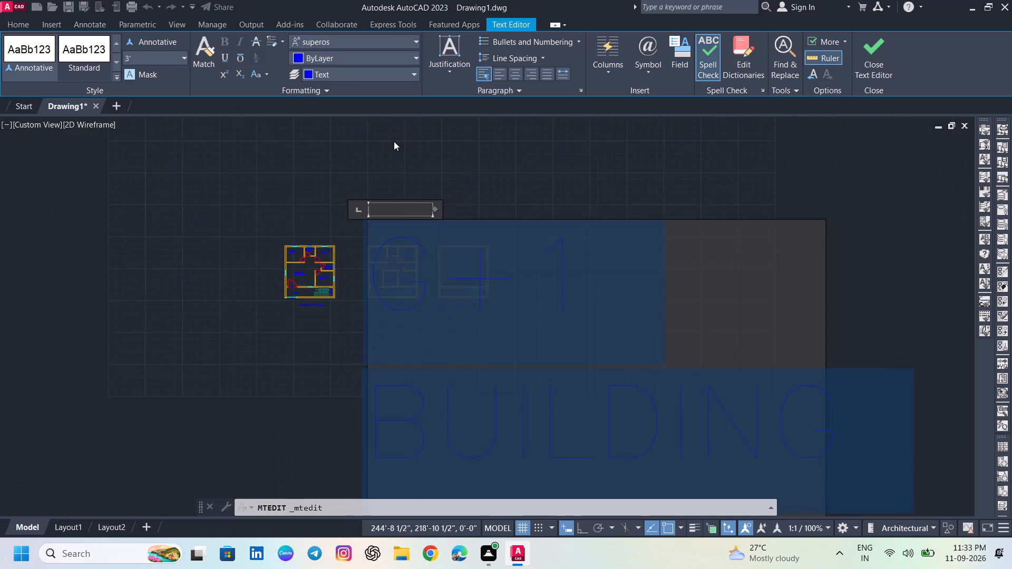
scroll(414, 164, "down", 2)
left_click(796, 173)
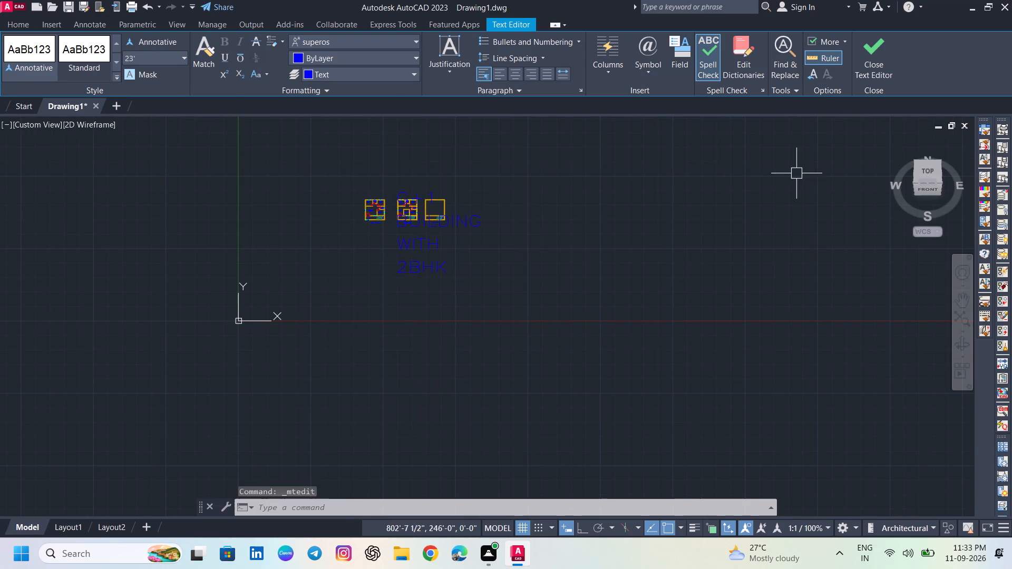
Set the text height of the whole G+1 BUILDING WITH 2BHK heading to 3'.
scroll(400, 244, "up", 2)
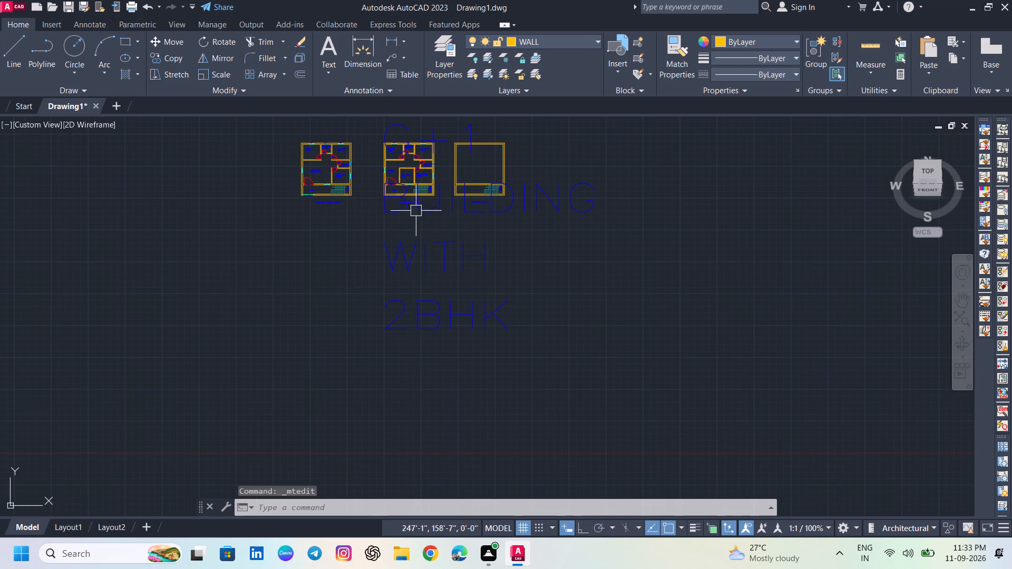
scroll(416, 211, "down", 1)
double_click(419, 208)
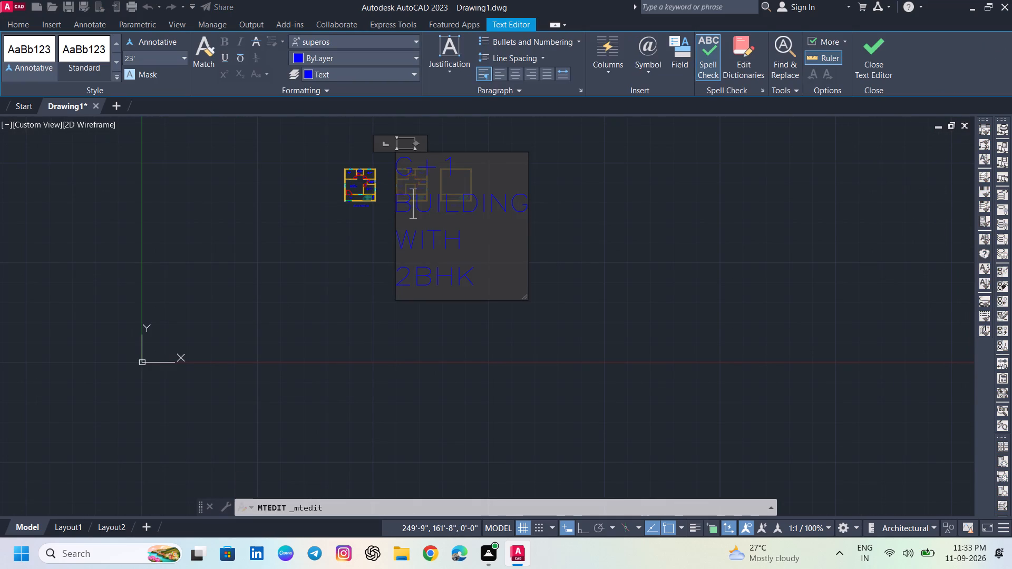
key("ctrl+a")
left_click_drag(148, 58, 68, 56)
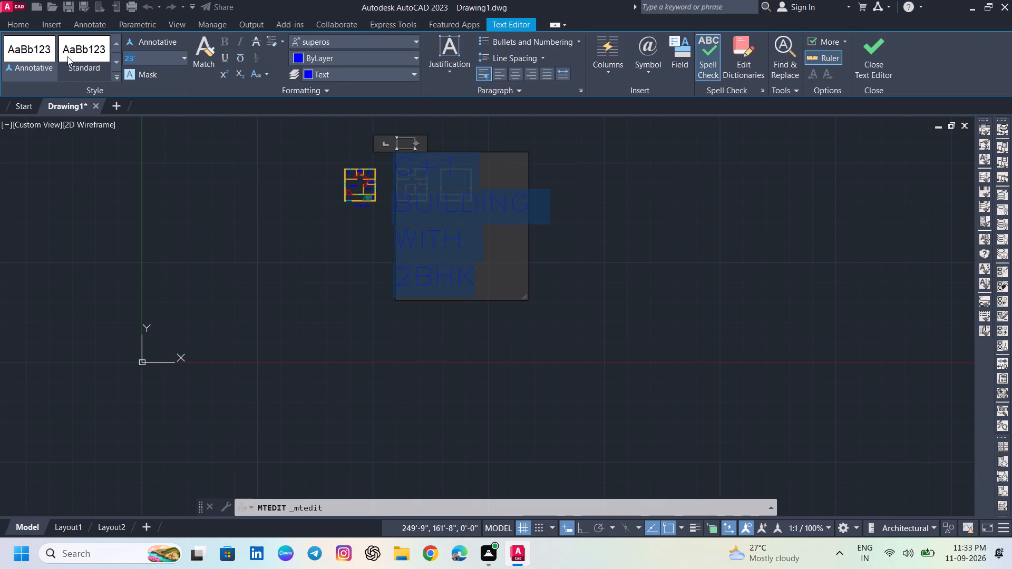
type("3'")
key("Return")
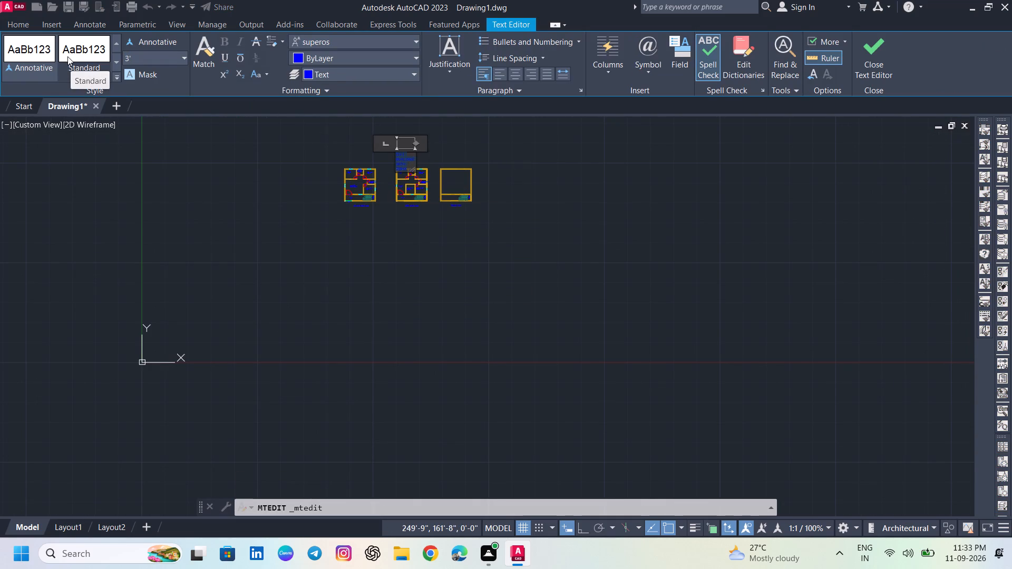
left_click(379, 213)
Widen the heading's text frame to about the far side of the terrace plan so the text fits on one line.
scroll(397, 161, "up", 2)
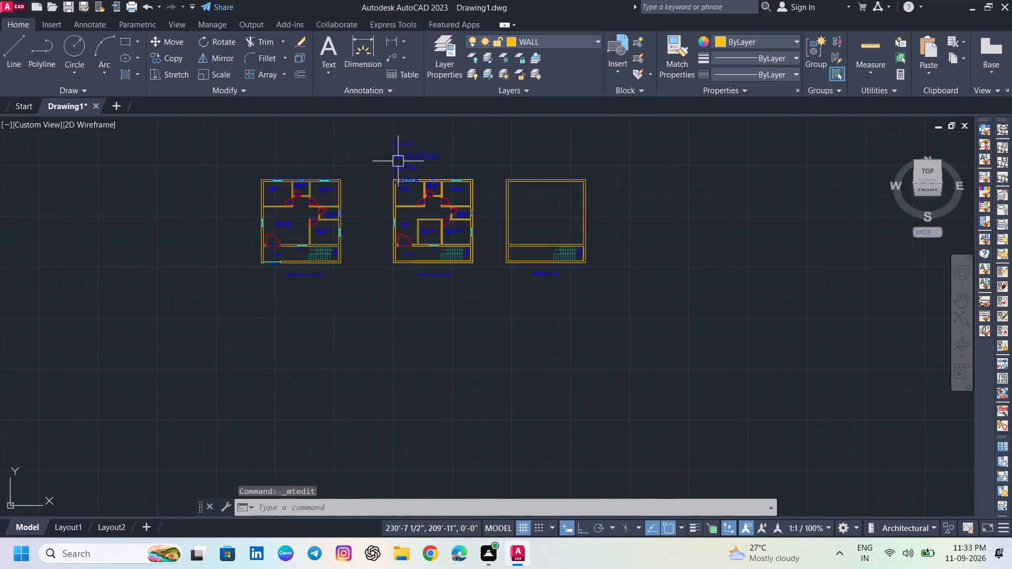
scroll(398, 161, "up", 1)
middle_click_drag(394, 174, 373, 269)
double_click(387, 245)
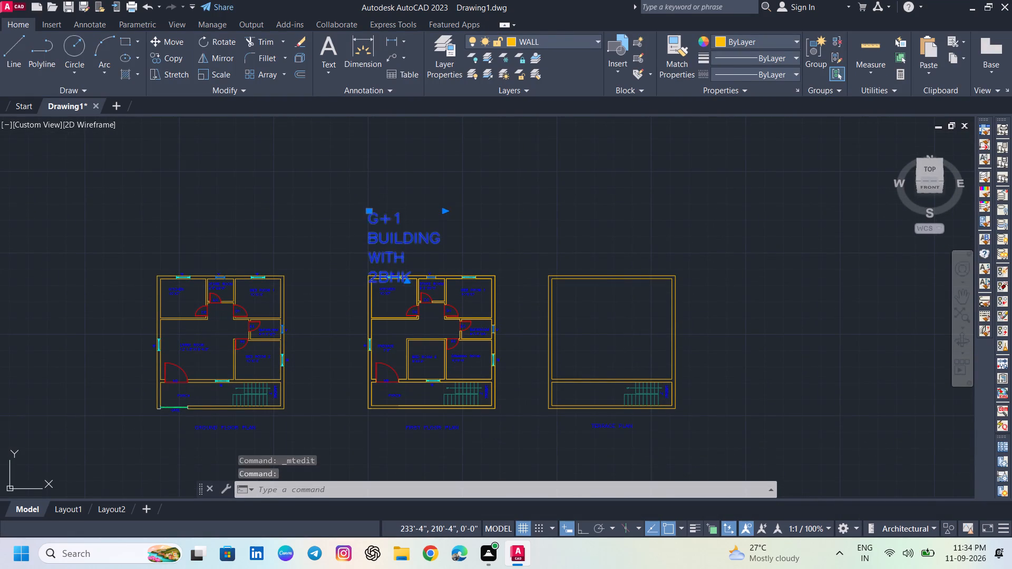
left_click(461, 227)
left_click(417, 236)
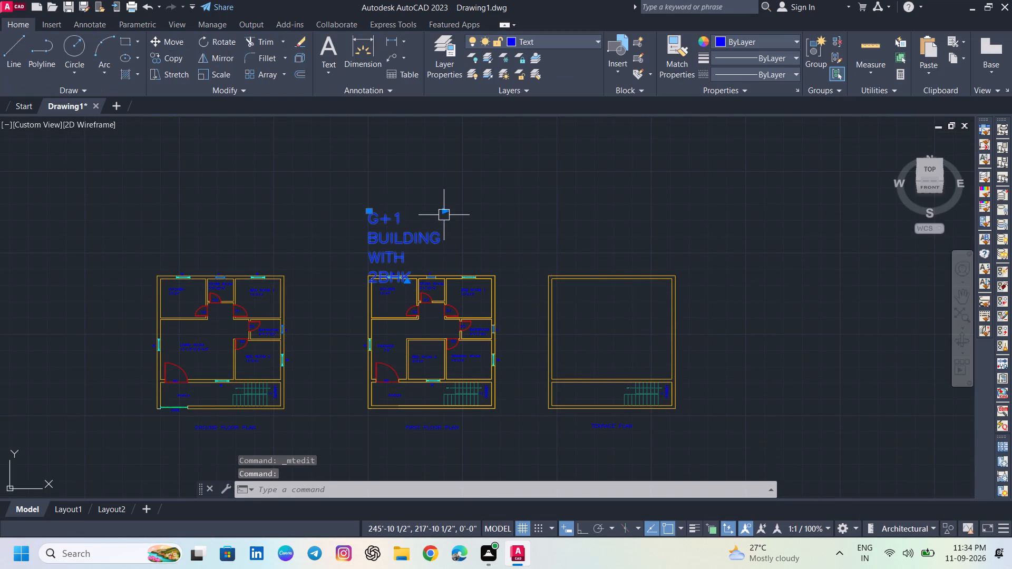
left_click(444, 213)
left_click(645, 189)
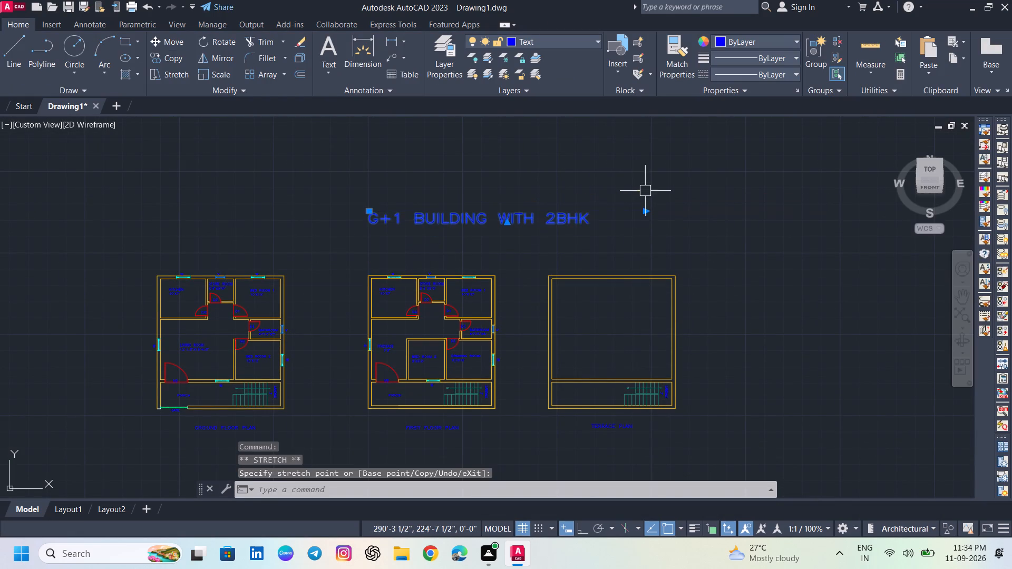
Shift the heading about 18'-7" horizontally toward the ground floor plan so it starts near that plan's outer wall.
left_click(370, 218)
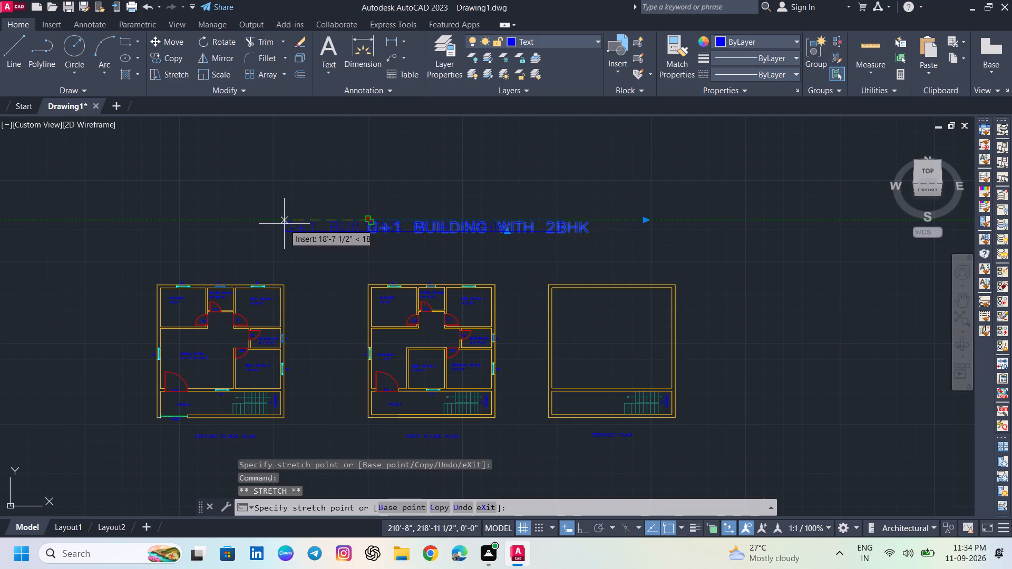
left_click(284, 224)
key("Escape")
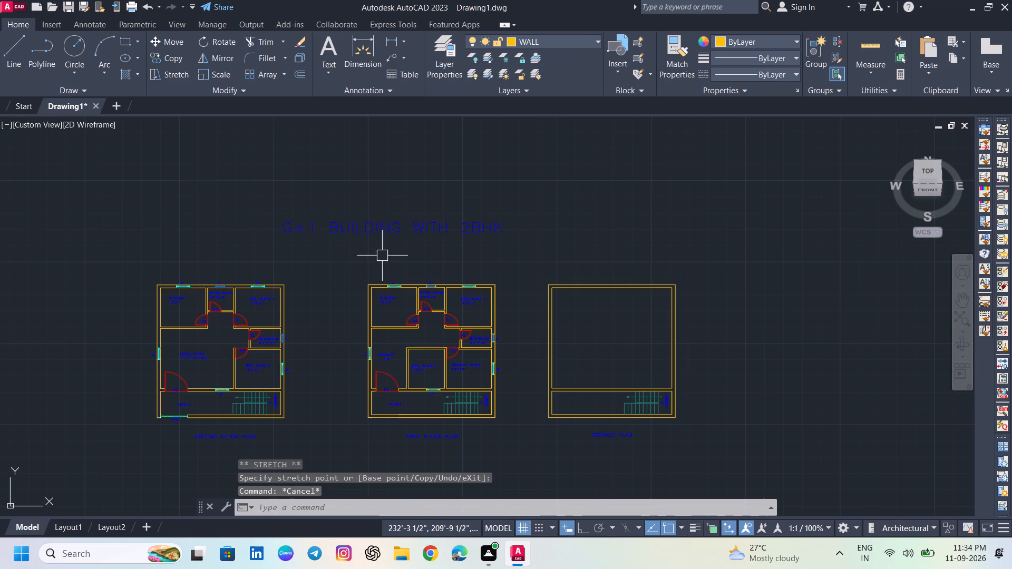
Turn on the HATCH layer.
scroll(382, 256, "down", 2)
middle_click_drag(413, 272, 391, 272)
scroll(396, 299, "up", 2)
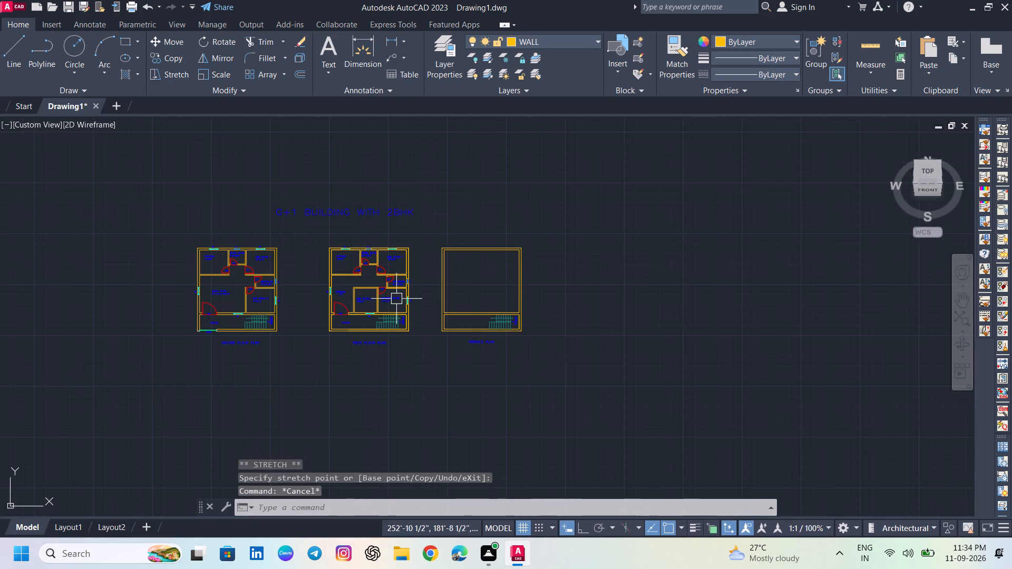
scroll(393, 298, "down", 1)
scroll(428, 293, "up", 2)
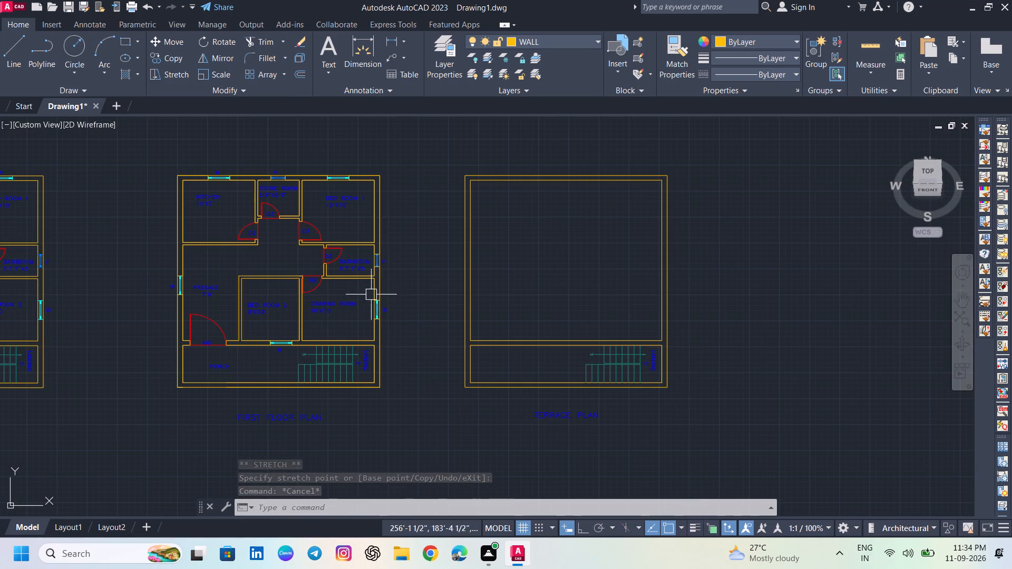
left_click(572, 41)
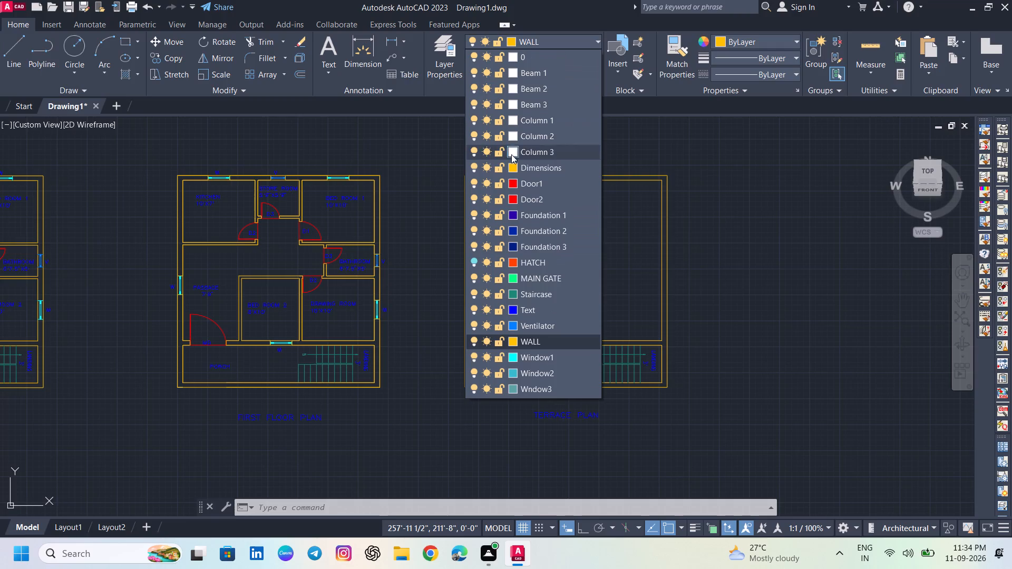
left_click(475, 261)
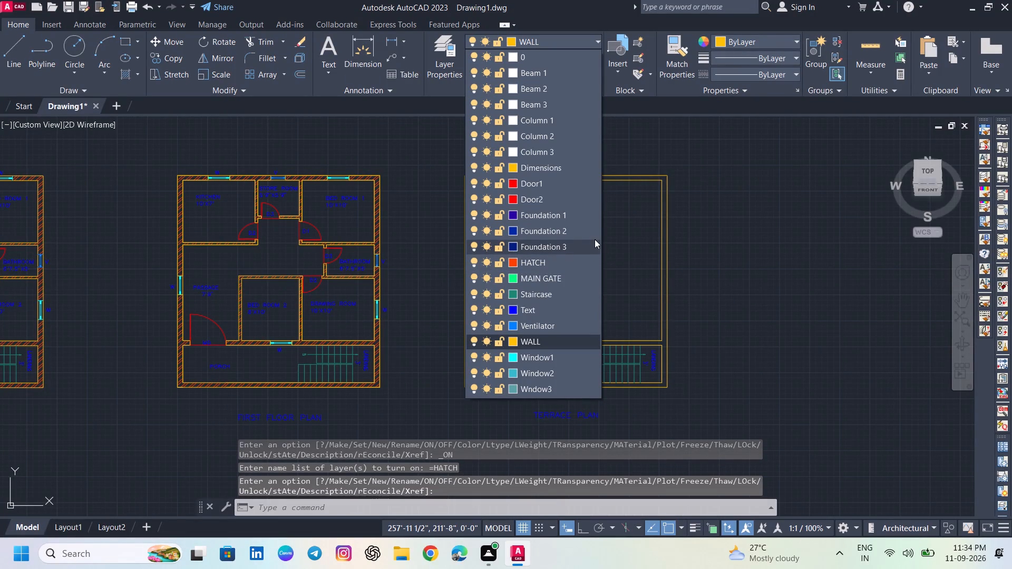
left_click(613, 258)
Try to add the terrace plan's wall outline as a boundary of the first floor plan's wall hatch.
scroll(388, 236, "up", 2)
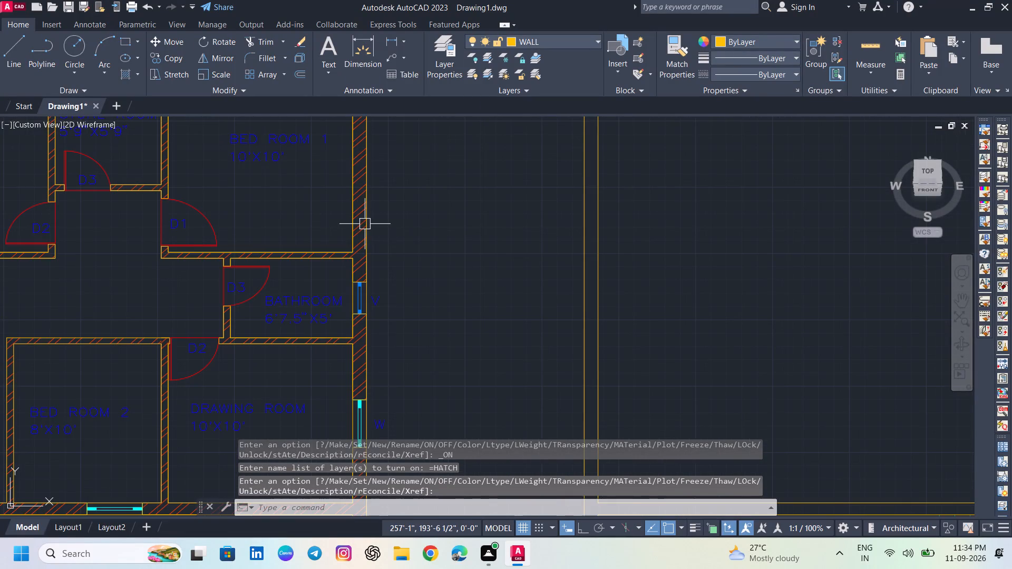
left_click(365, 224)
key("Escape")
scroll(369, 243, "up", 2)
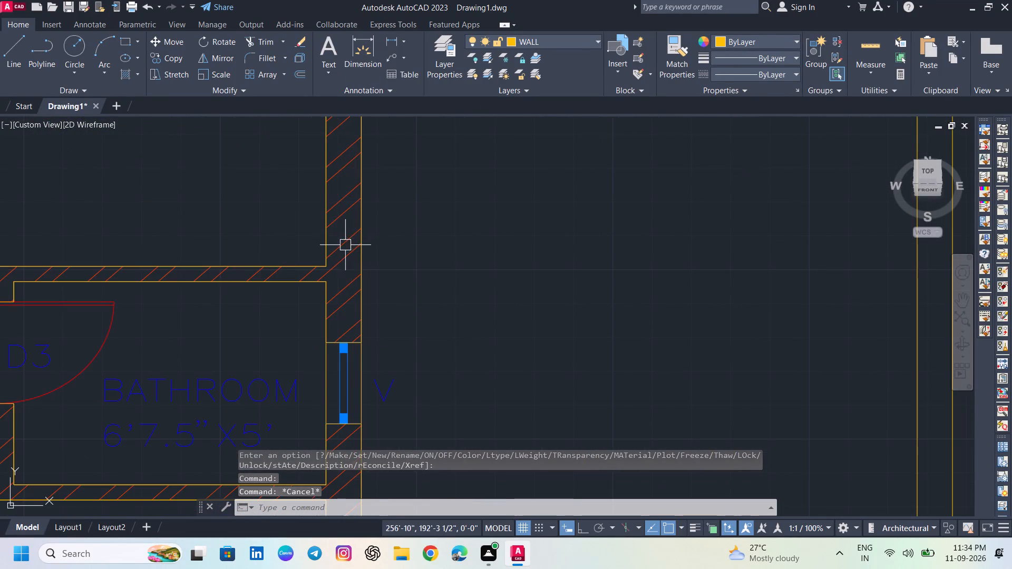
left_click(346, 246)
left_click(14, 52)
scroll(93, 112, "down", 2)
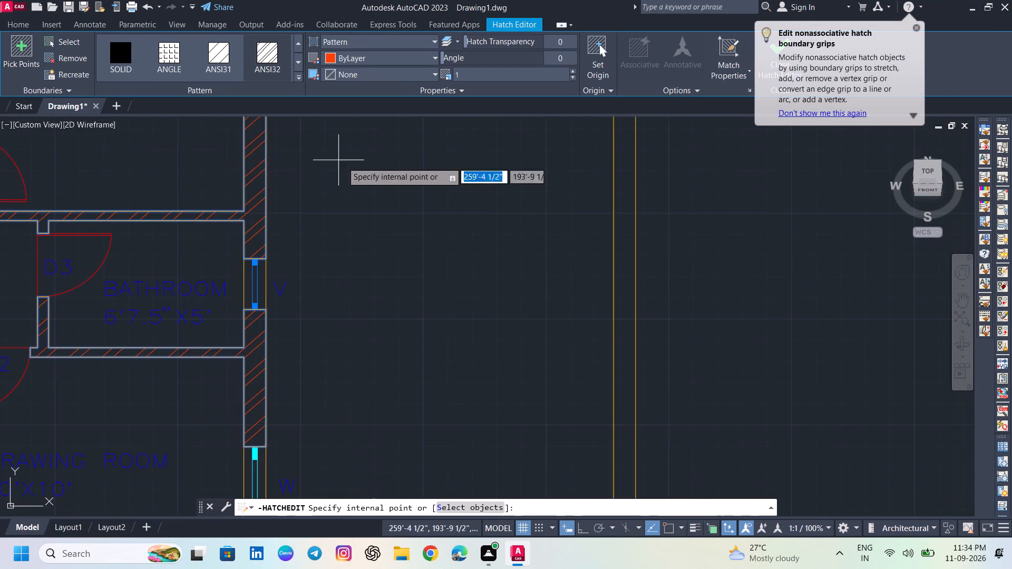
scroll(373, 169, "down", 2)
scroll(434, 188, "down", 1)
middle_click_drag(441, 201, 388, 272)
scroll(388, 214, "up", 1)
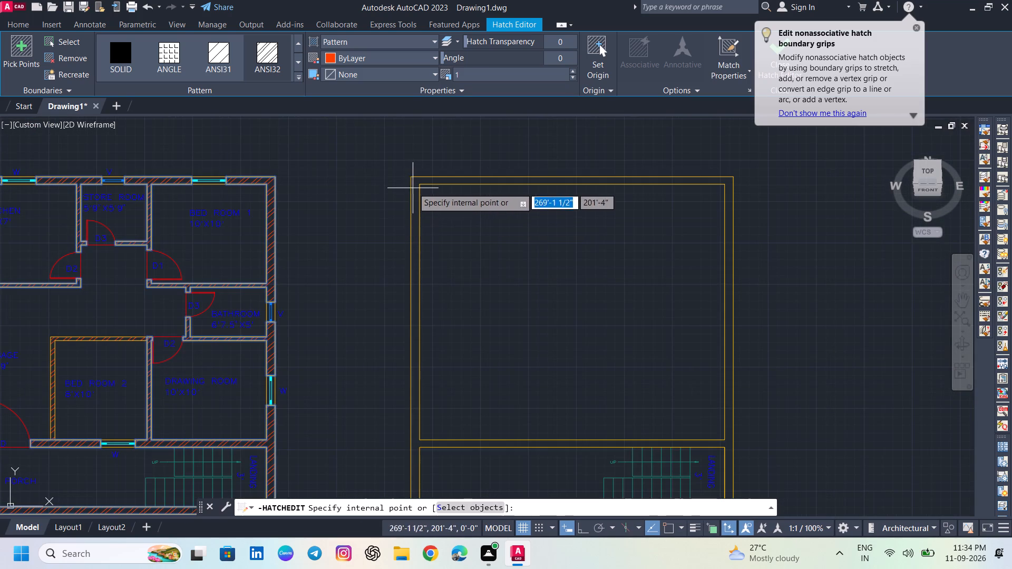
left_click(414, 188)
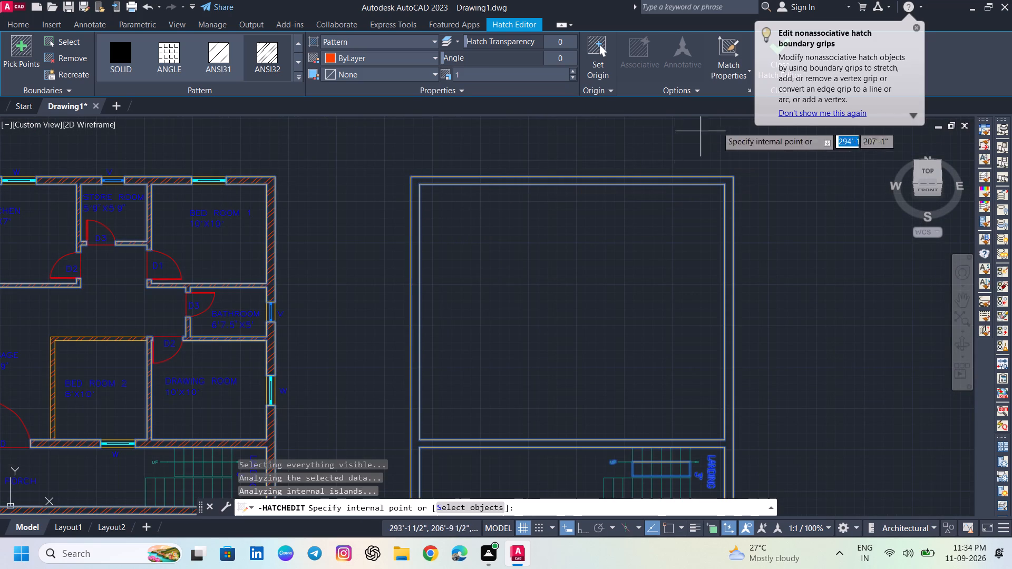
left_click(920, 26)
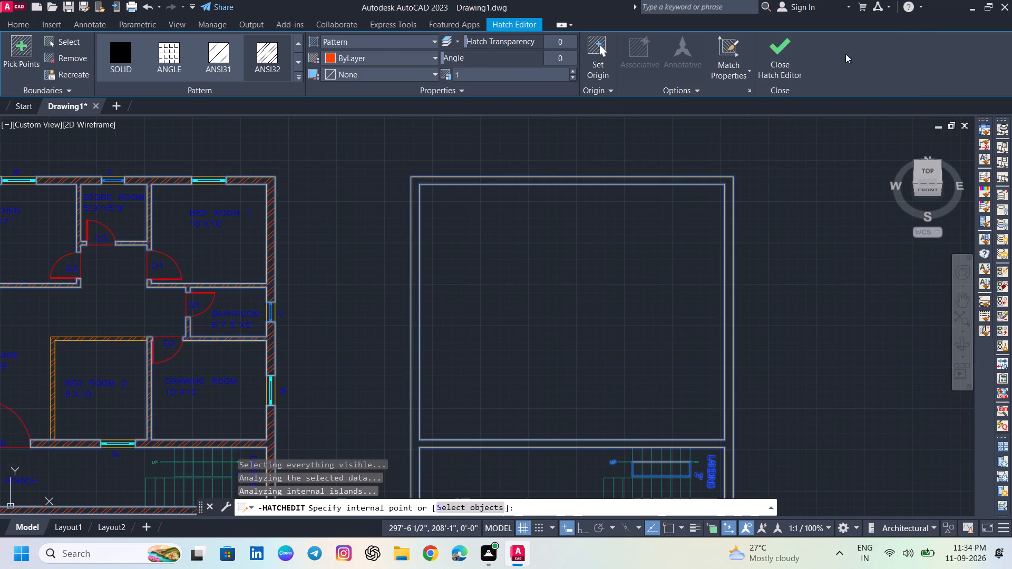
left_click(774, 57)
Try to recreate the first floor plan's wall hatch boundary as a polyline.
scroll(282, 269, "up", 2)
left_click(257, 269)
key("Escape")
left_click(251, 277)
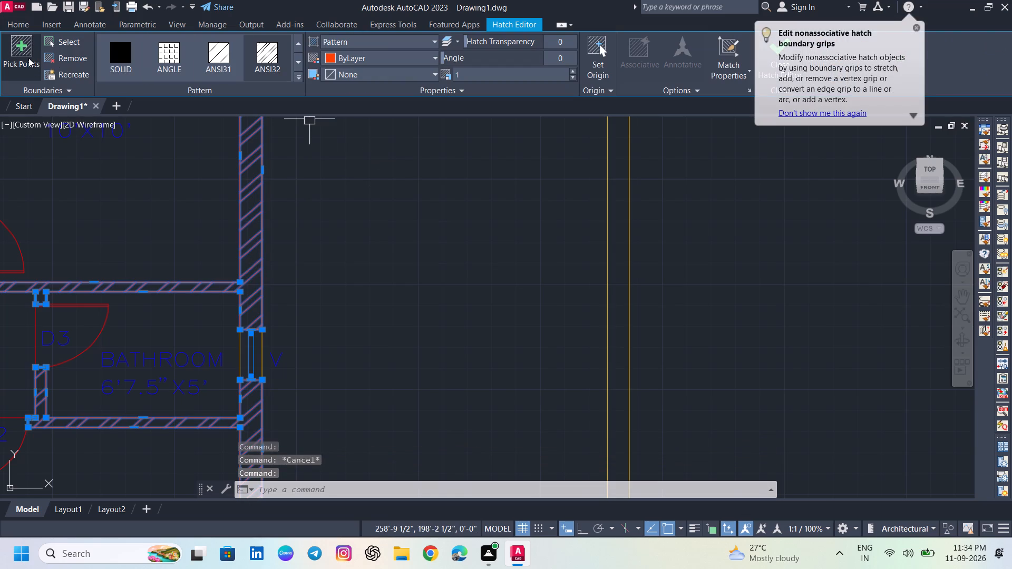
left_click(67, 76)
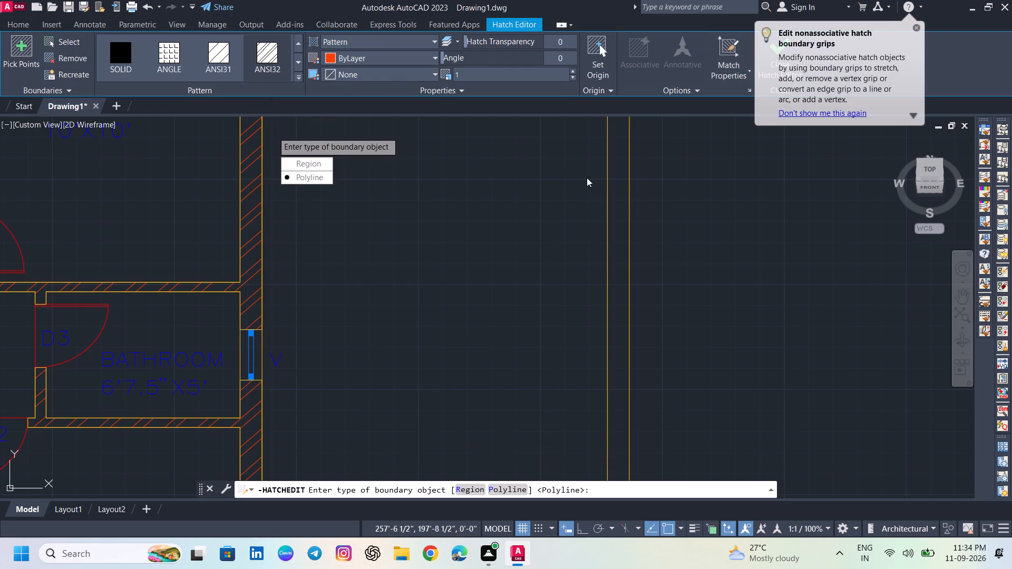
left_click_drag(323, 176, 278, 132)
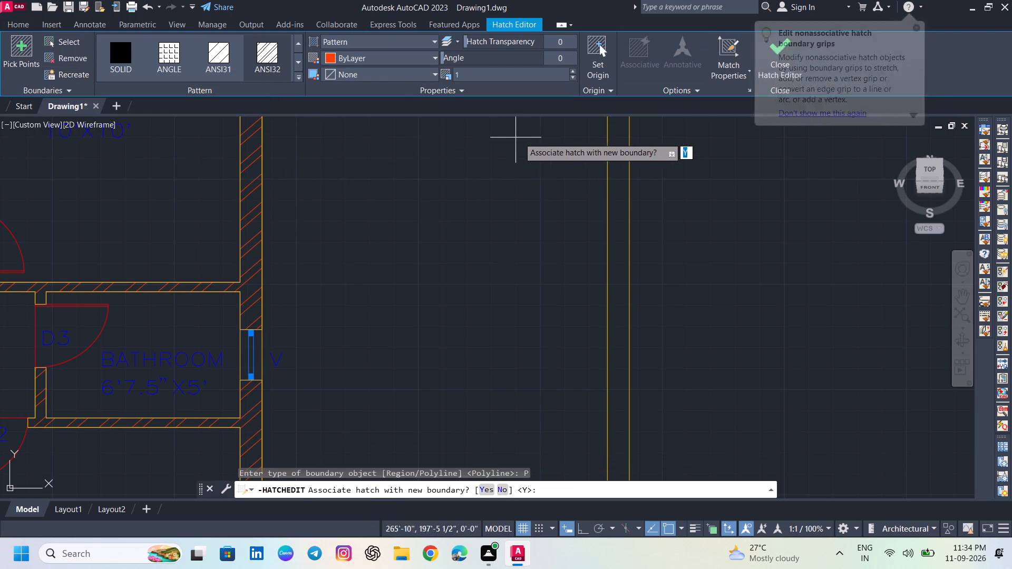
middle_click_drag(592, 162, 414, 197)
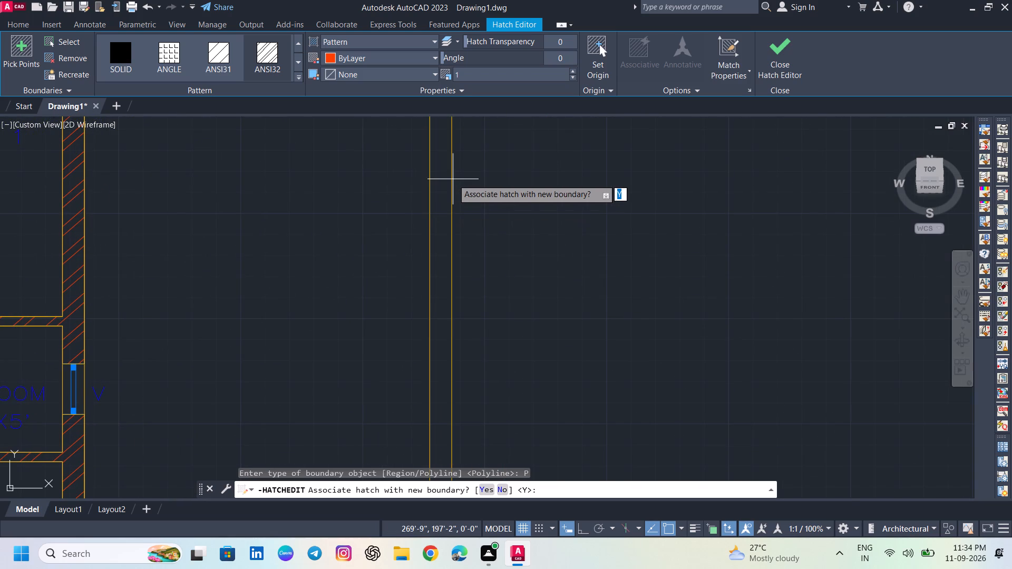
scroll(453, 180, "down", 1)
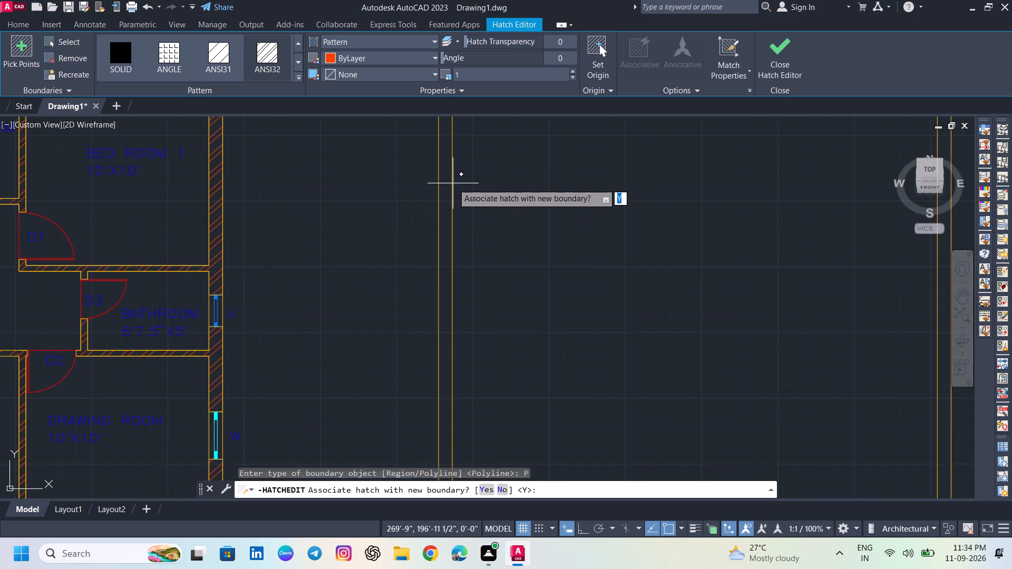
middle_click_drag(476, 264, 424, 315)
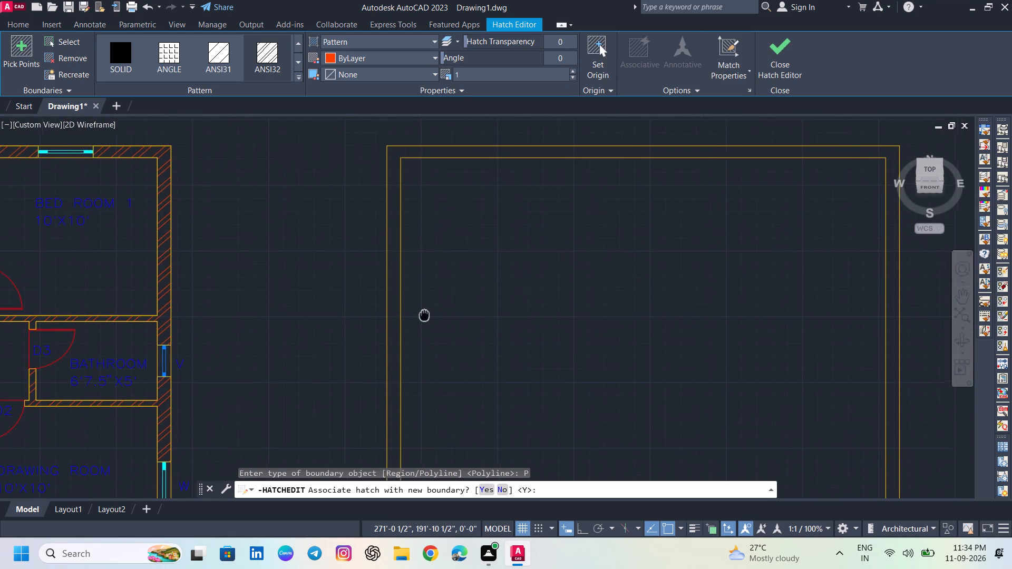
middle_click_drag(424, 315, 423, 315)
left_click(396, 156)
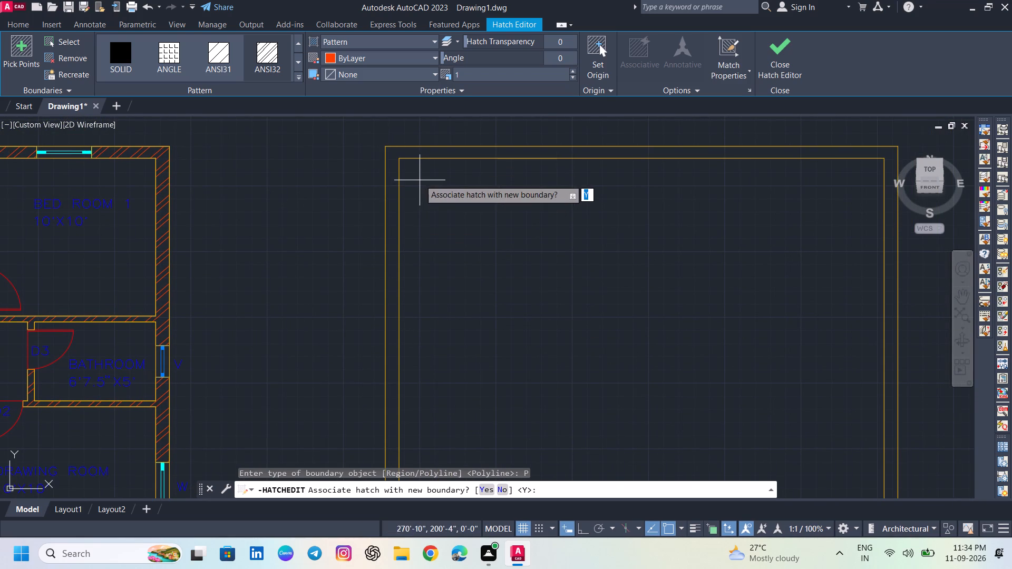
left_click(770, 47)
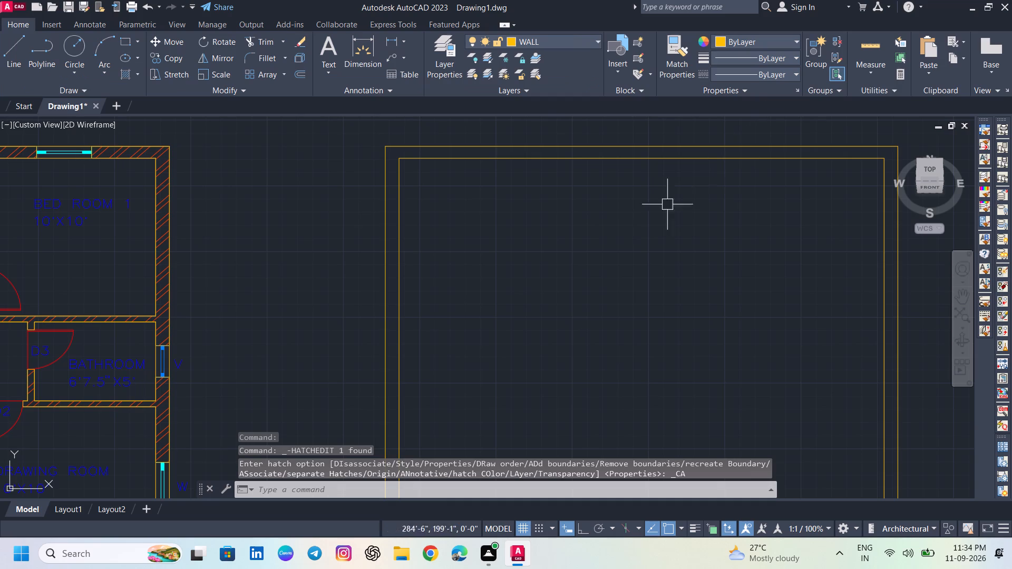
Hatch the terrace plan's walls with the ANSI32 pattern.
scroll(460, 270, "down", 3)
scroll(410, 271, "up", 3)
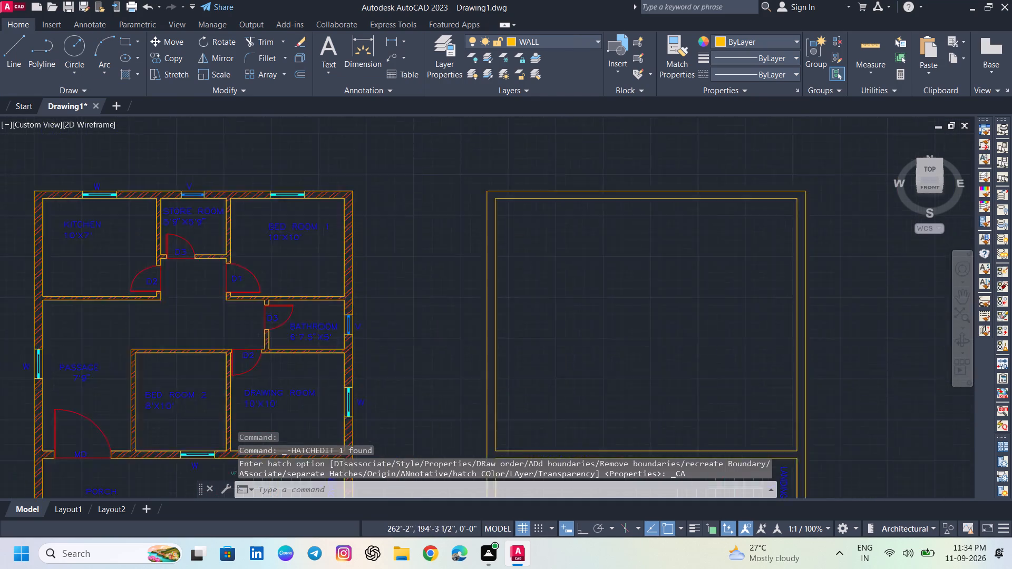
scroll(411, 265, "down", 2)
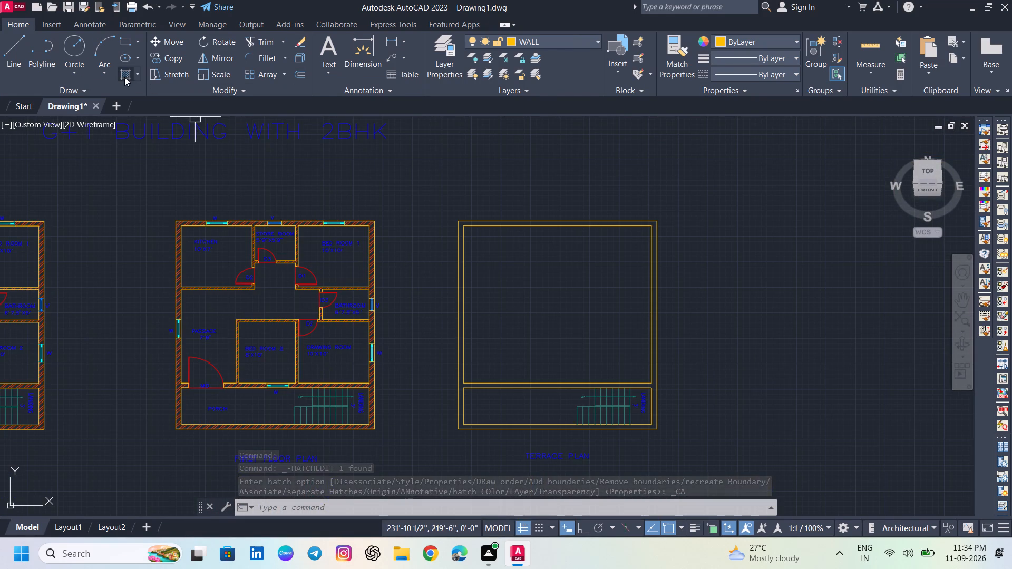
left_click(124, 76)
left_click(261, 66)
scroll(502, 330, "up", 2)
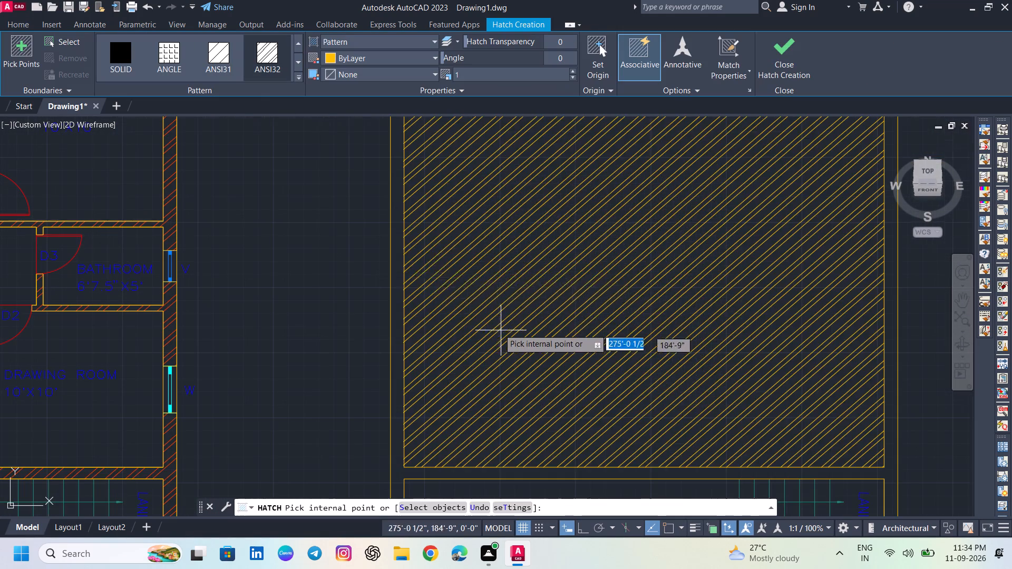
left_click(400, 265)
scroll(502, 281, "down", 2)
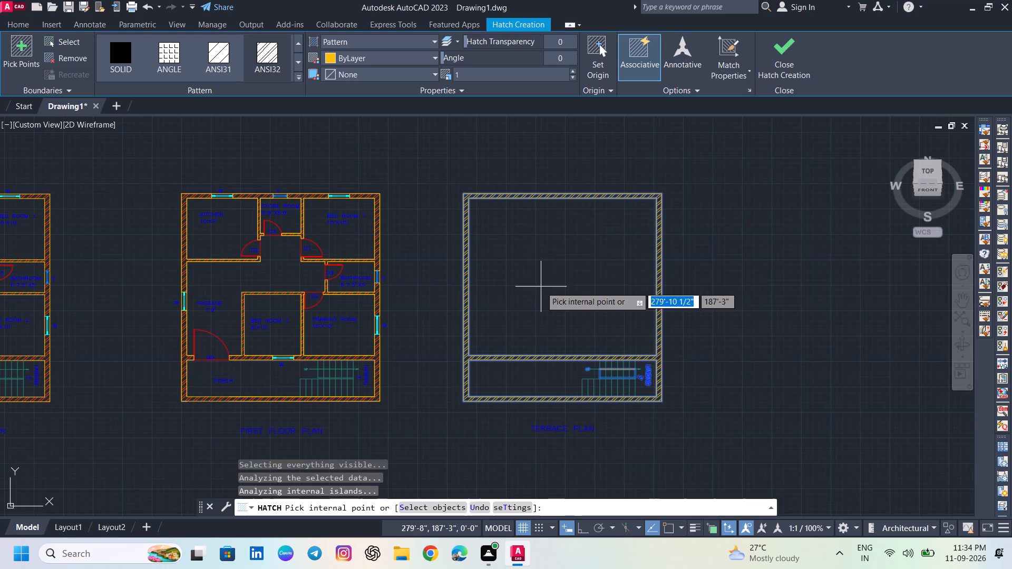
left_click(787, 52)
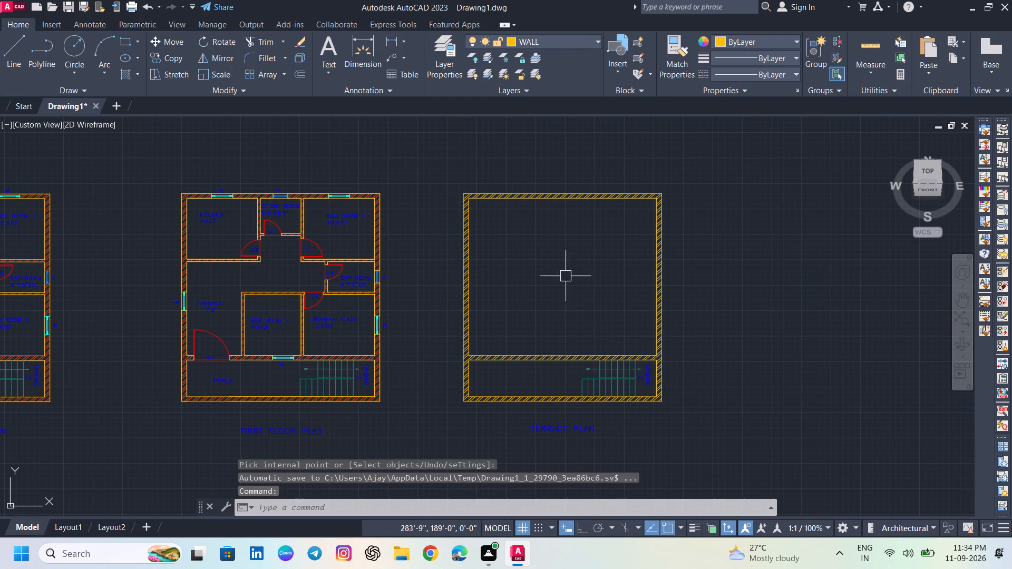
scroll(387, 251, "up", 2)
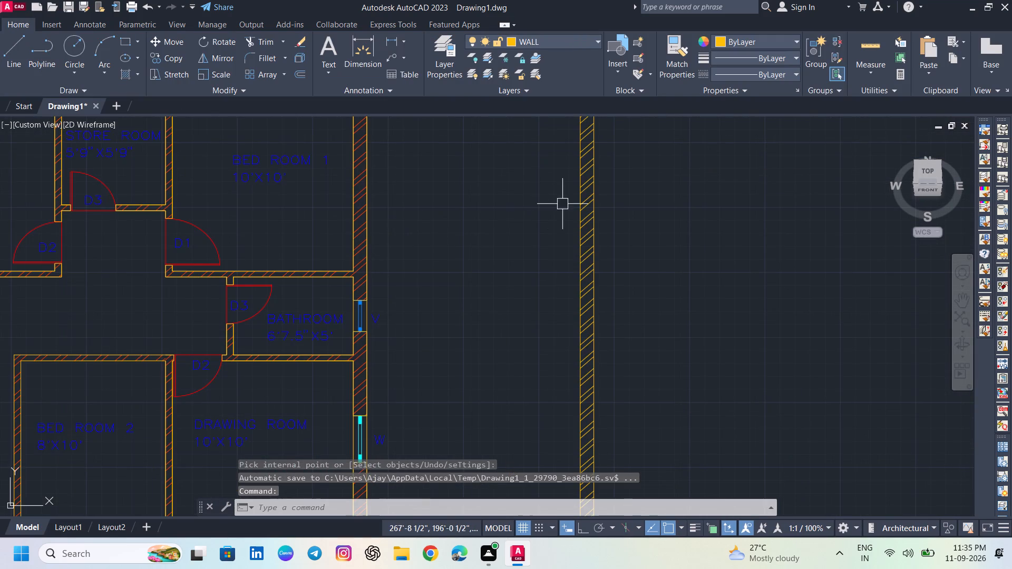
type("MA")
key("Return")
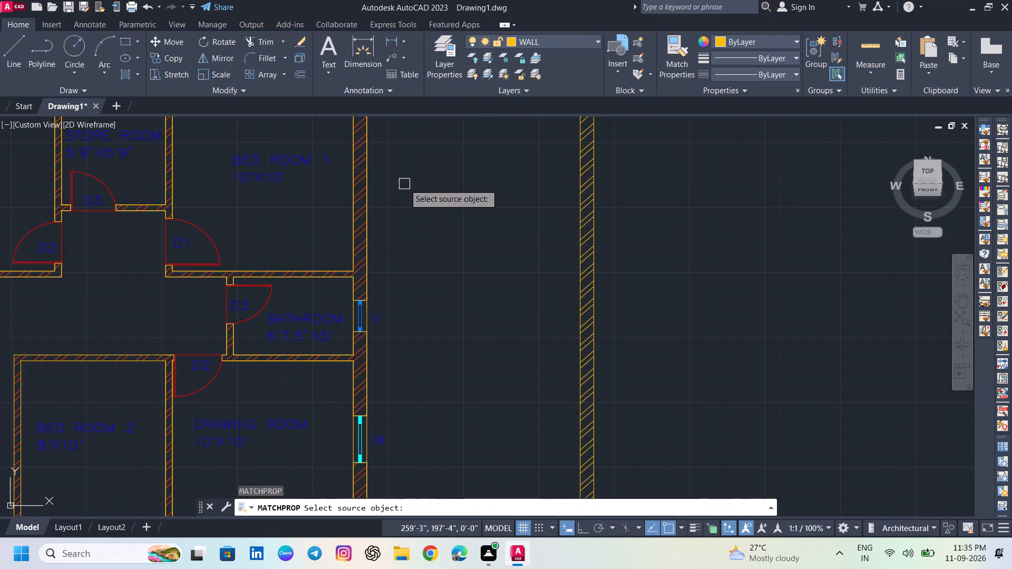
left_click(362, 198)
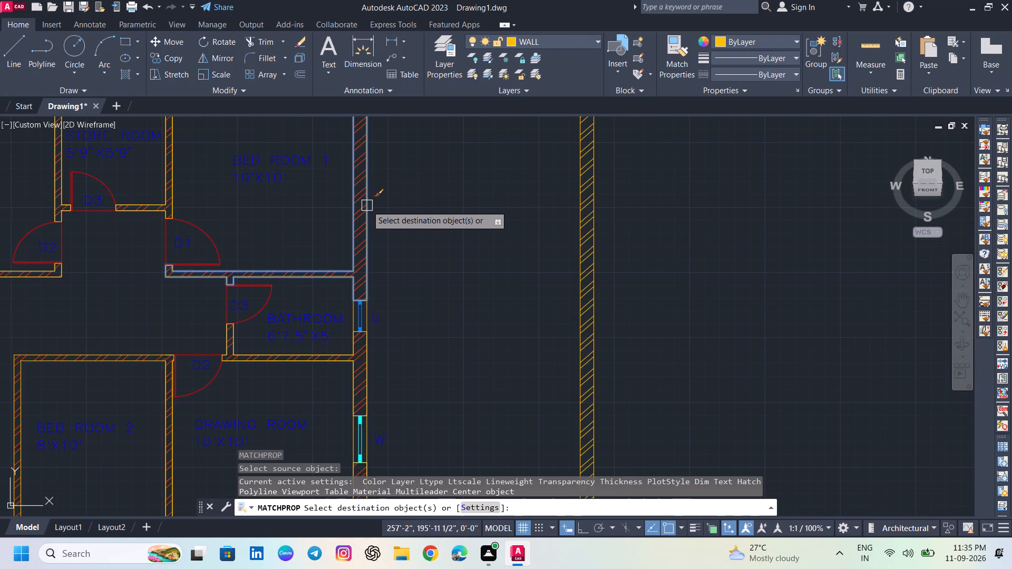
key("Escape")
Match the properties of the terrace plan's wall hatch to the first floor plan's wall hatch.
key("space")
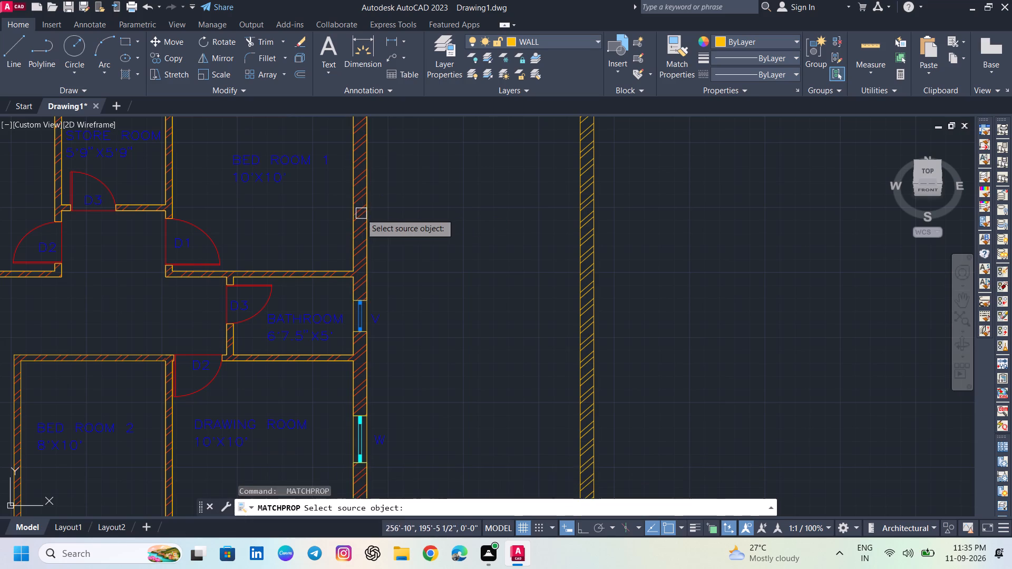
scroll(359, 213, "up", 2)
left_click(359, 208)
scroll(460, 224, "down", 2)
scroll(636, 215, "up", 2)
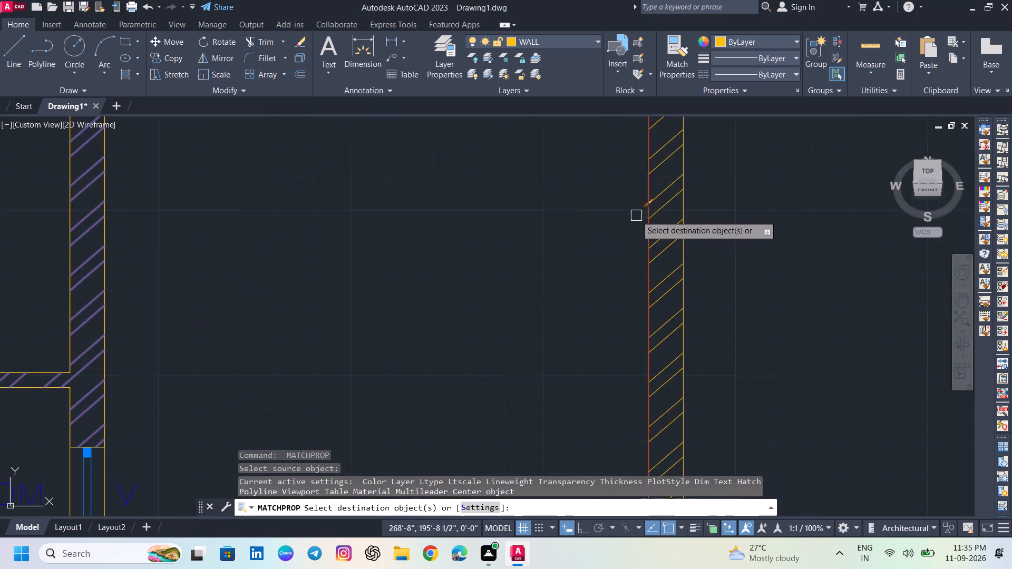
left_click(668, 195)
scroll(664, 221, "down", 3)
middle_click_drag(653, 239, 527, 260)
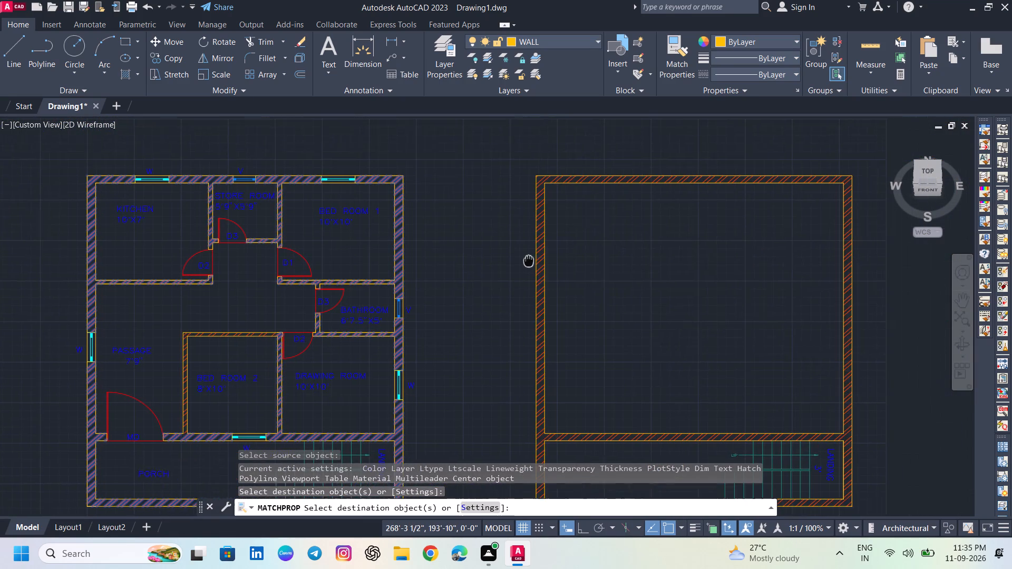
middle_click_drag(527, 260, 518, 261)
key("Escape")
Examine the three hatched floor plans together with their titles and the main heading.
scroll(537, 197, "down", 2)
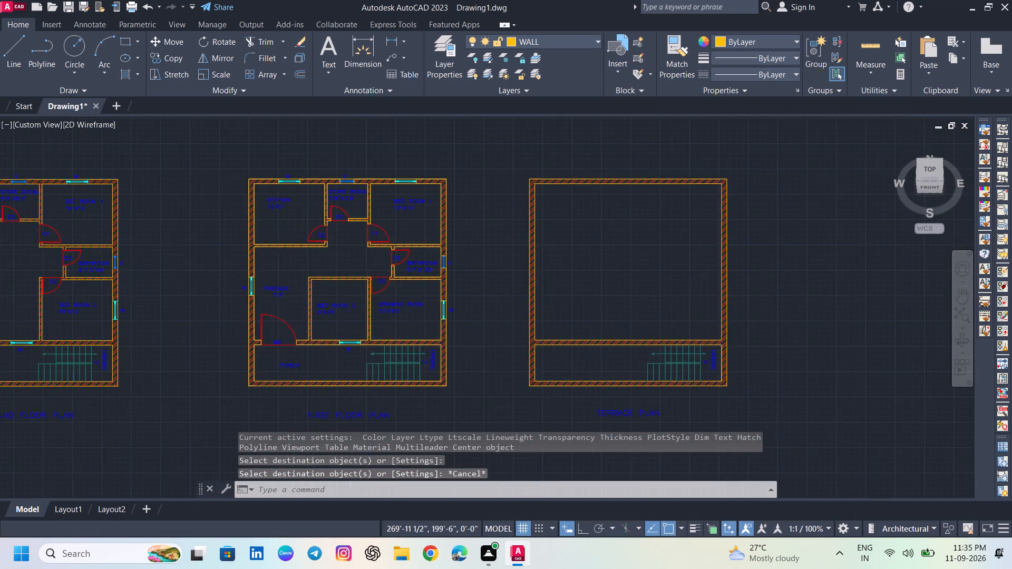
middle_click_drag(538, 211, 572, 263)
scroll(573, 259, "down", 1)
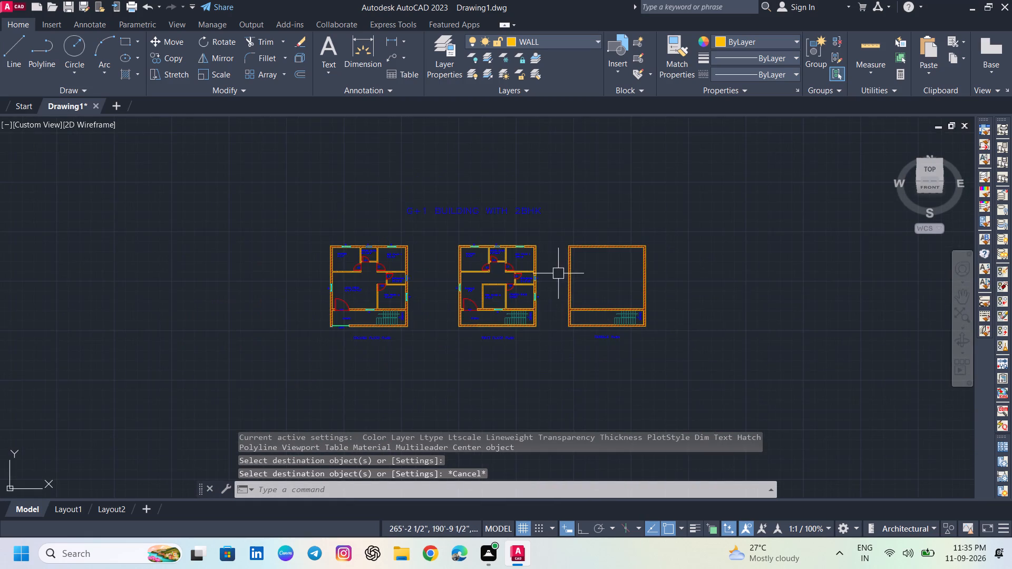
scroll(558, 273, "up", 2)
scroll(559, 273, "down", 1)
middle_click_drag(558, 274, 583, 250)
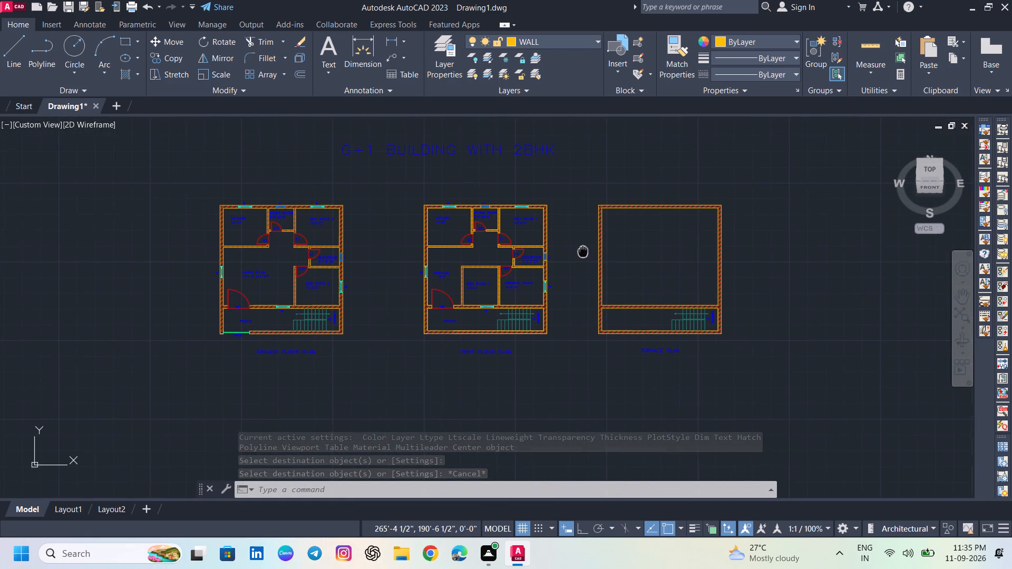
middle_click_drag(583, 250, 590, 251)
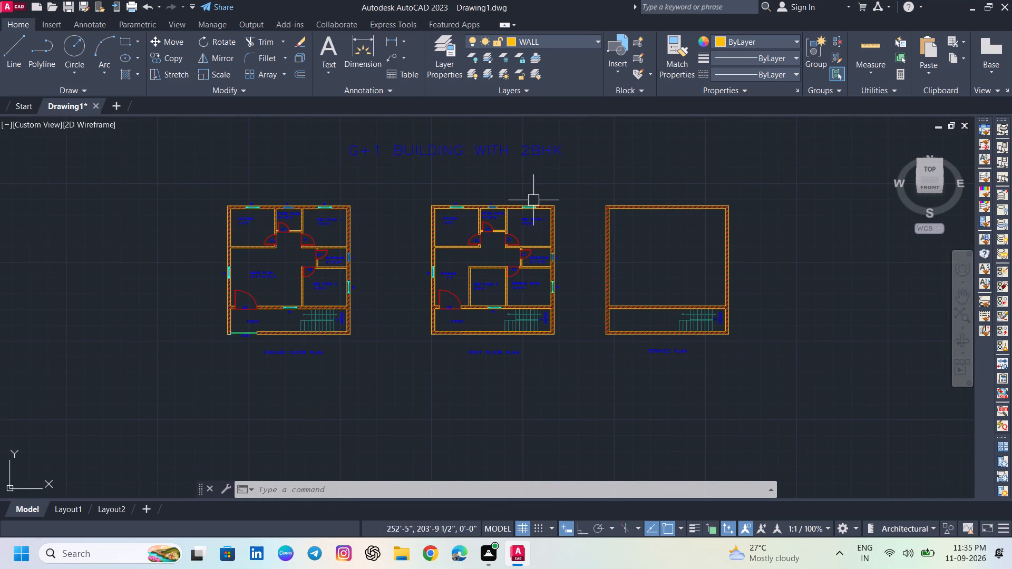
middle_click_drag(574, 216, 568, 248)
scroll(543, 256, "up", 1)
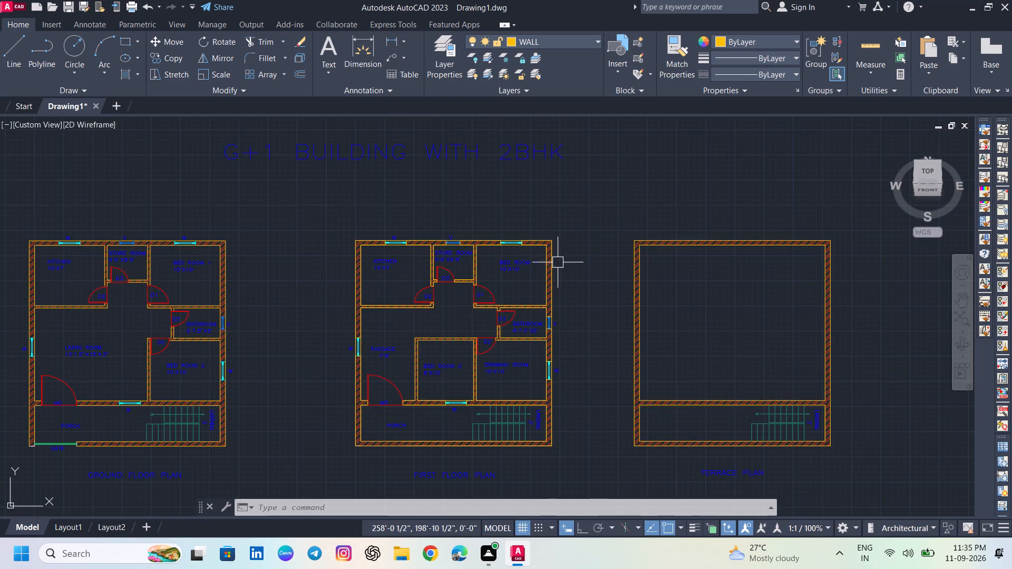
scroll(558, 262, "down", 1)
middle_click_drag(567, 268, 585, 256)
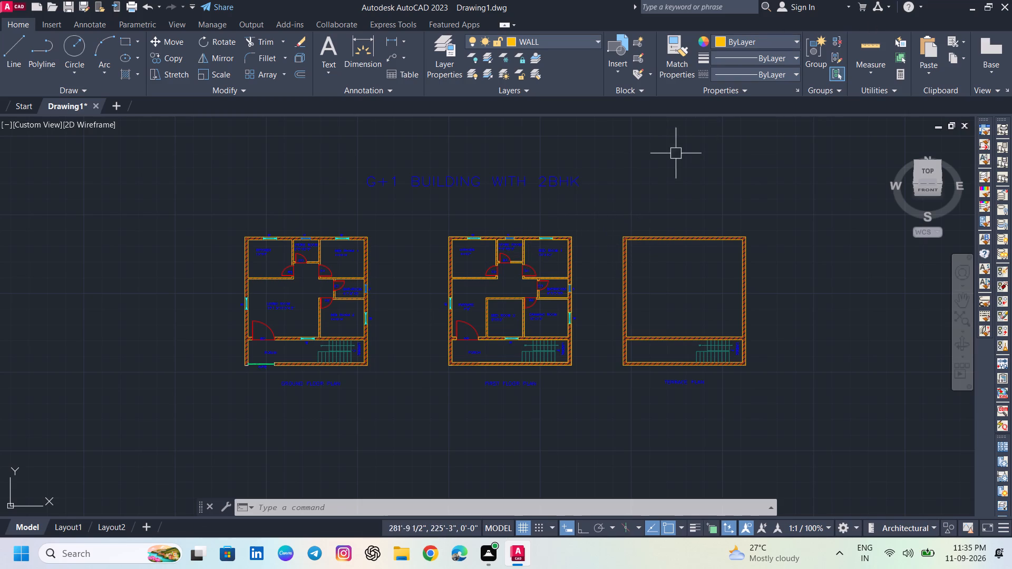
Save the drawing to the Desktop with the file name 2BHK.
key("ctrl+s")
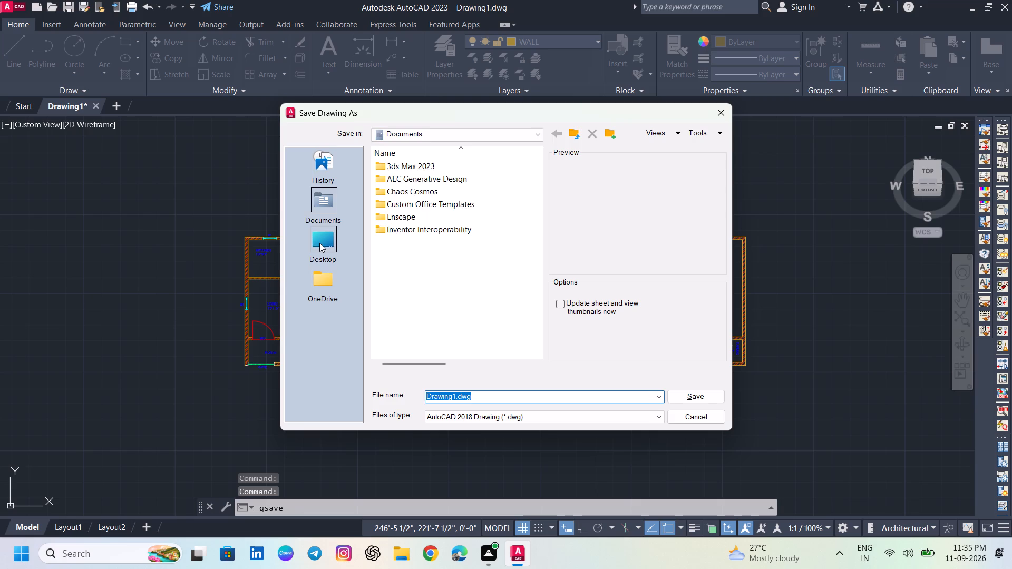
left_click(319, 243)
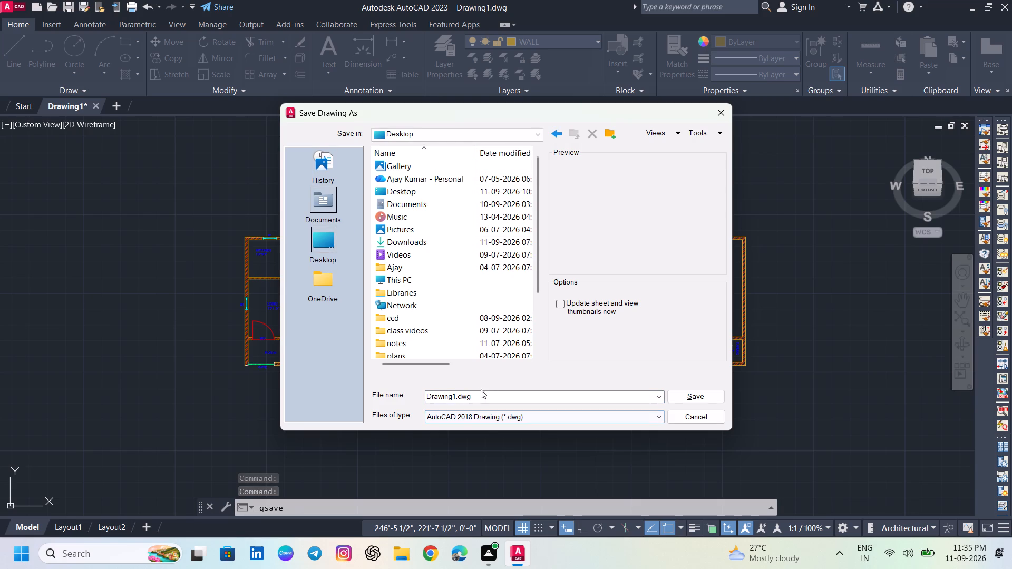
left_click_drag(454, 396, 429, 397)
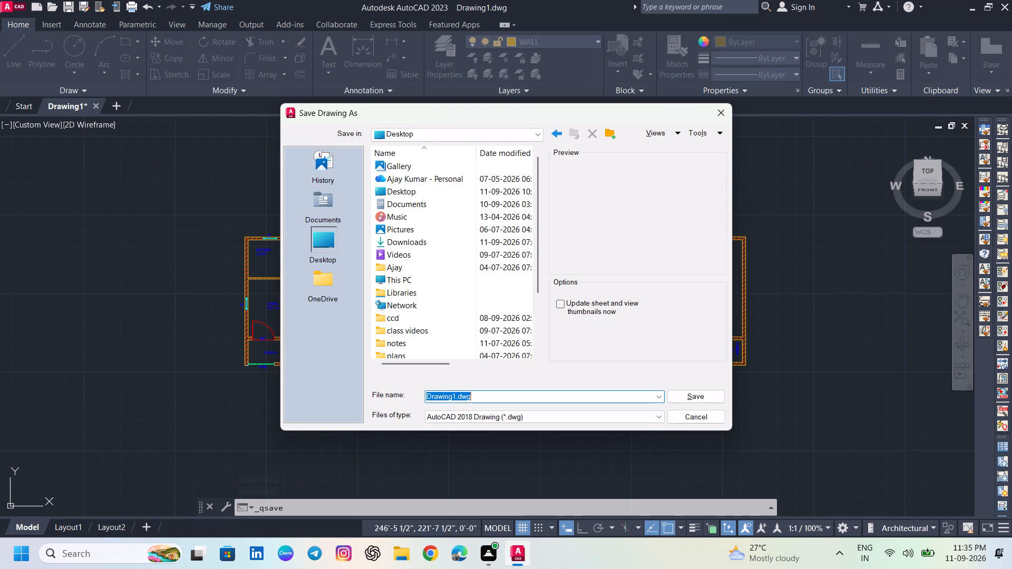
left_click_drag(457, 395, 422, 396)
left_click_drag(456, 396, 424, 396)
type("PRACTICE")
key("BackSpace")
key("BackSpace")
key("BackSpace")
key("BackSpace")
key("BackSpace")
key("BackSpace")
key("BackSpace")
key("BackSpace")
key("BackSpace")
key("BackSpace")
key("BackSpace")
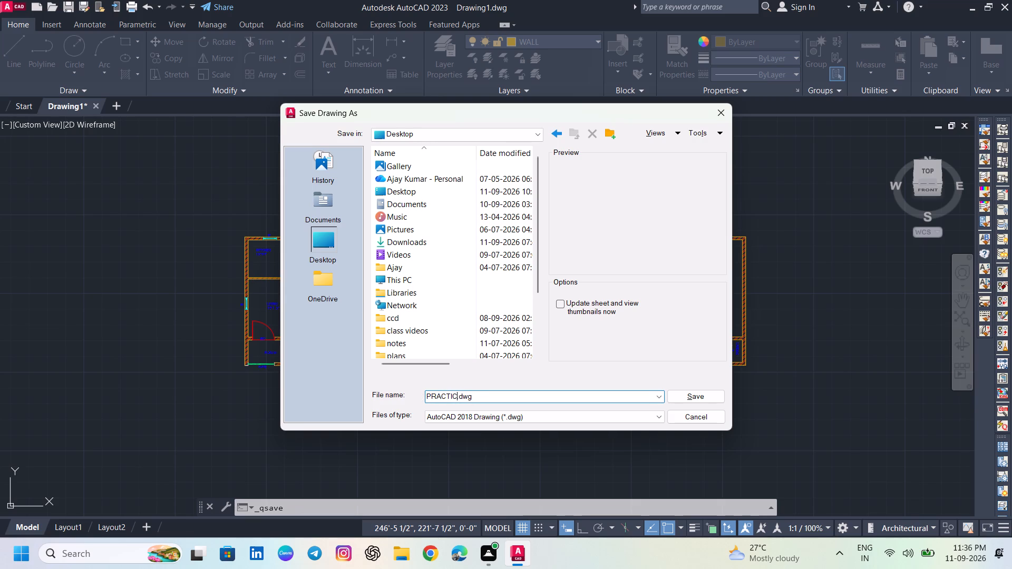
type("2BHK")
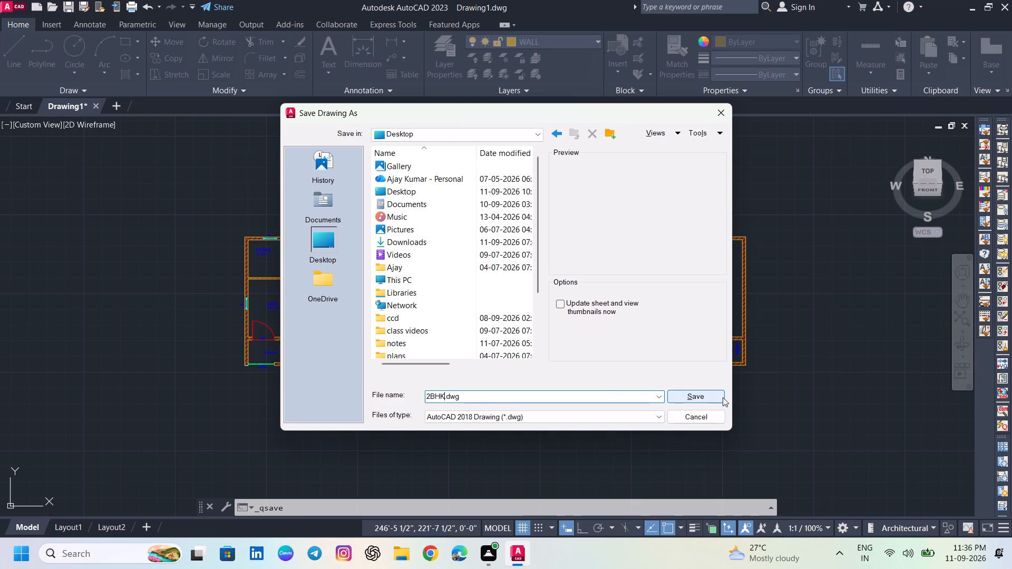
left_click(689, 398)
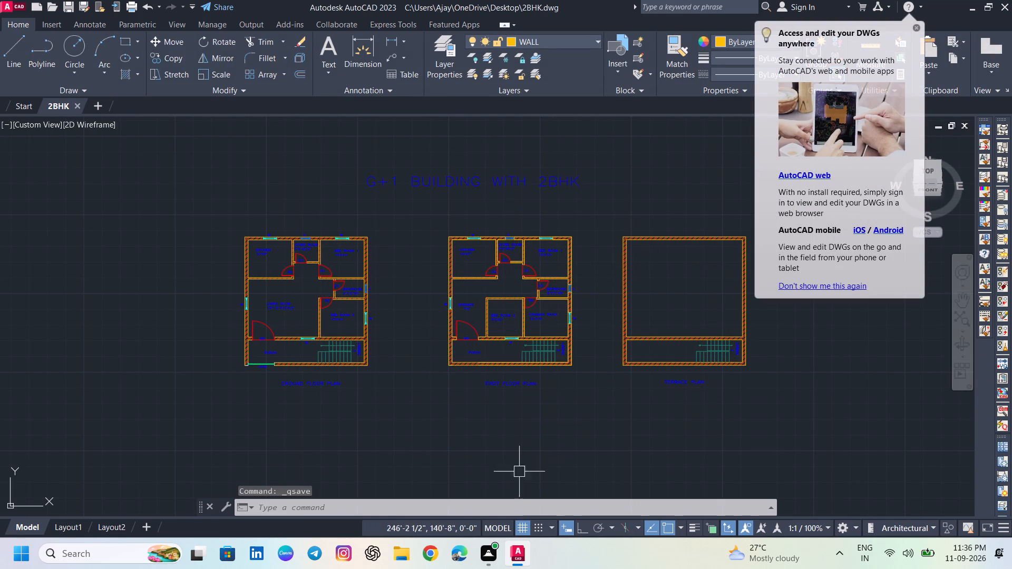
left_click(915, 26)
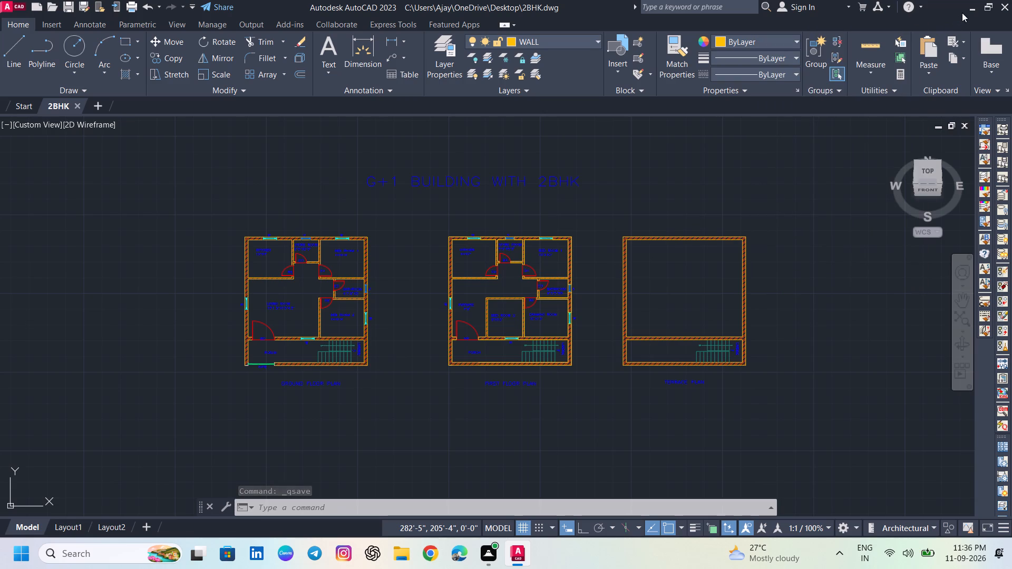